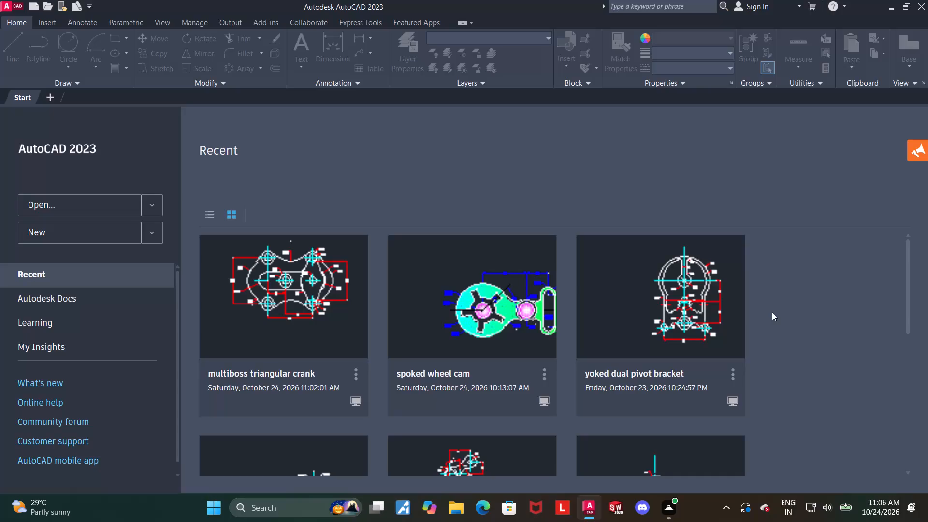
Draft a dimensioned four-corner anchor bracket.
Create a new drawing and turn on command logging with LOGFILEON.
click(62, 229)
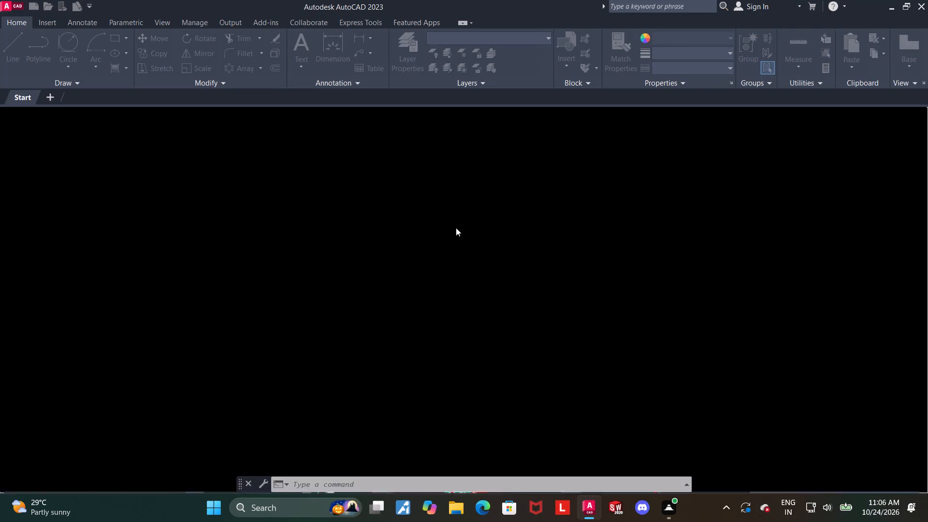
text(logfile)
click(511, 251)
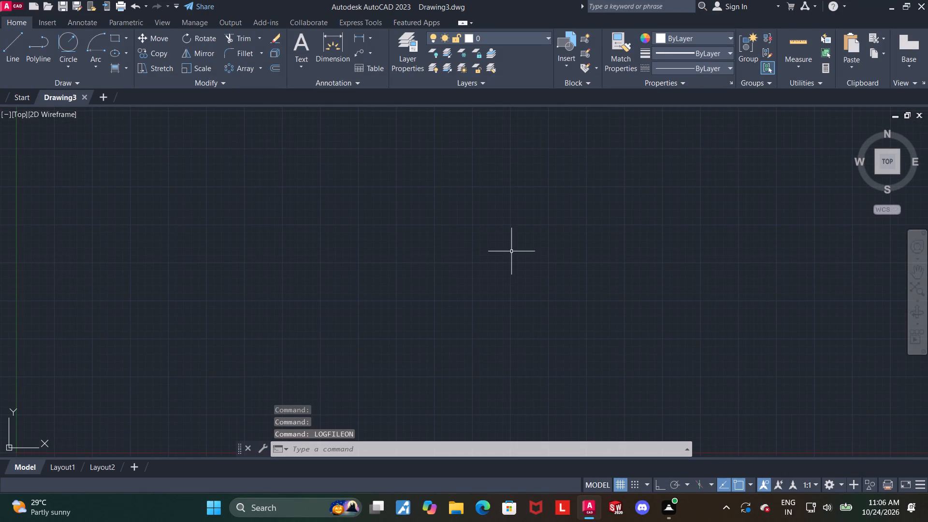
key(Return)
key(Return)
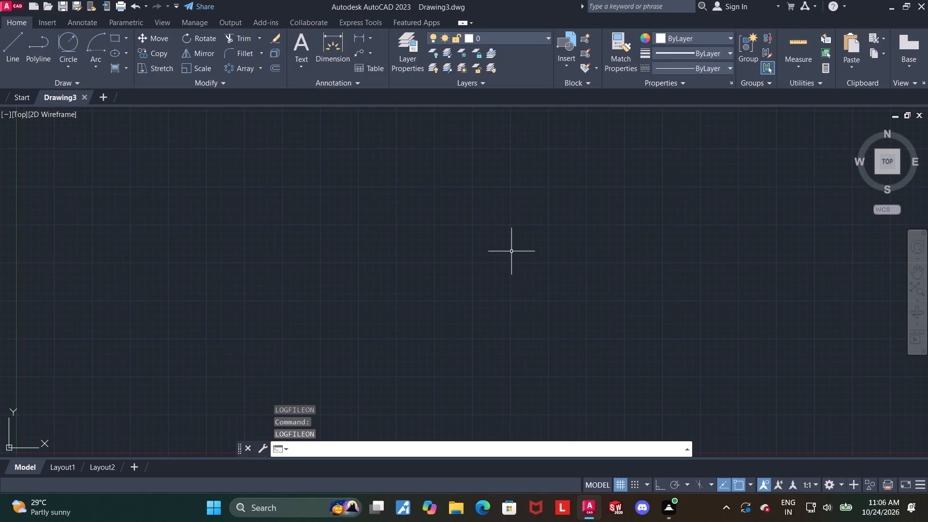
Set the model space limits from 0,0 to 100,100.
text(limits)
key(Return)
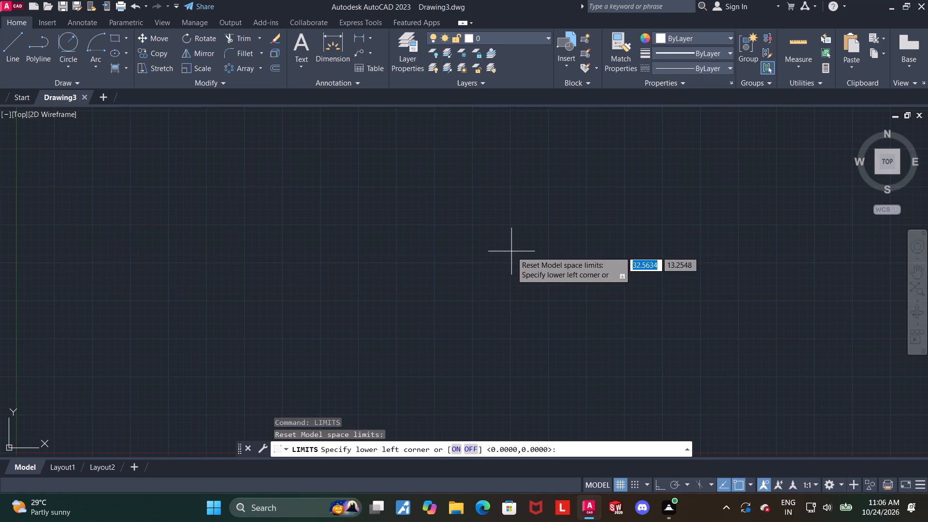
text(0,0)
key(Return)
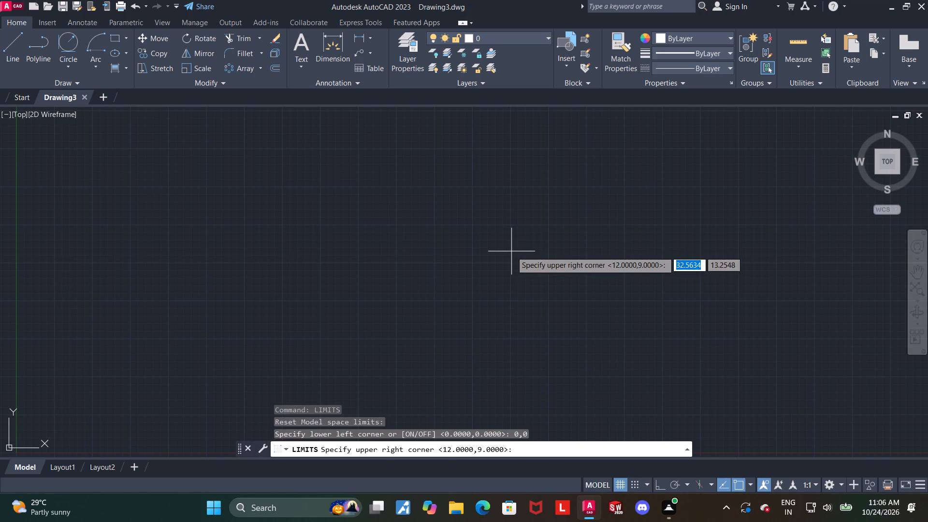
text(100,100)
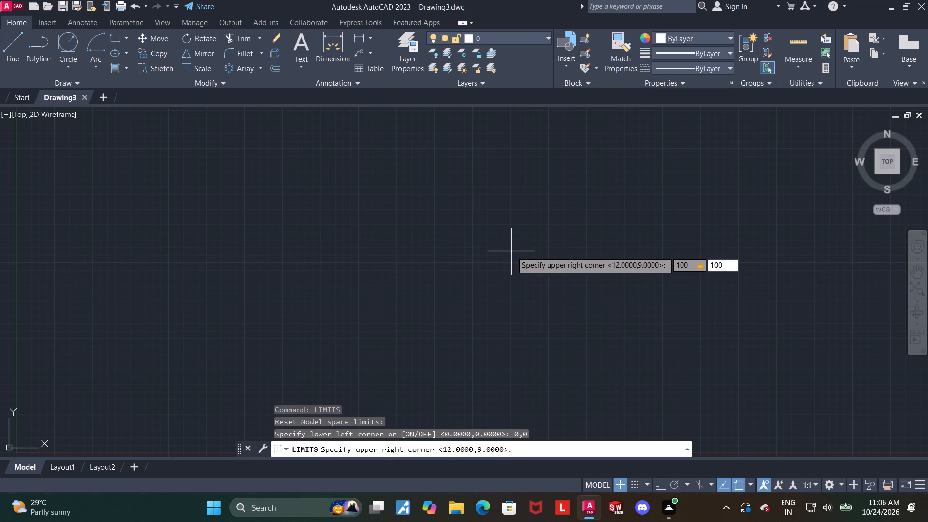
key(Return)
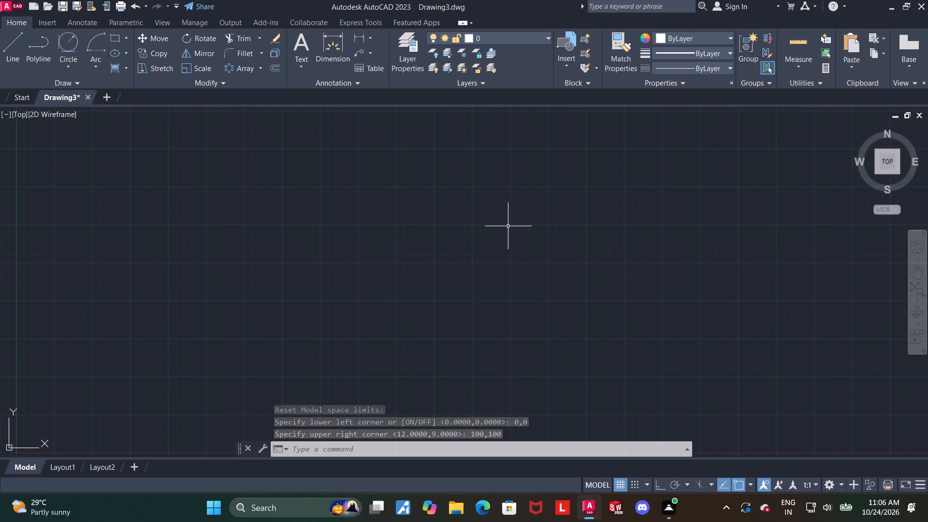
Draw a circle of radius 23 by centre and radius, up and to the right of the origin.
scroll(506, 226, down, 1)
middle_drag(508, 231, 394, 295)
click(68, 60)
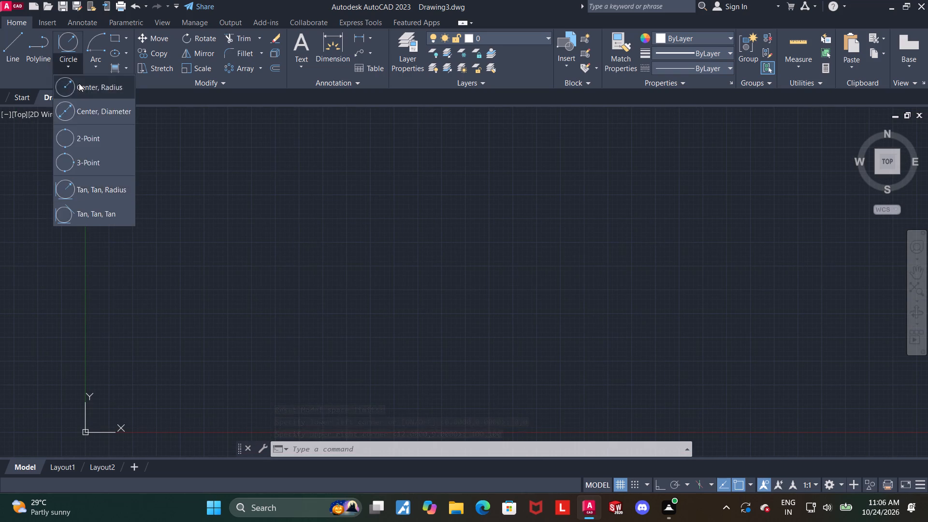
click(79, 83)
click(367, 292)
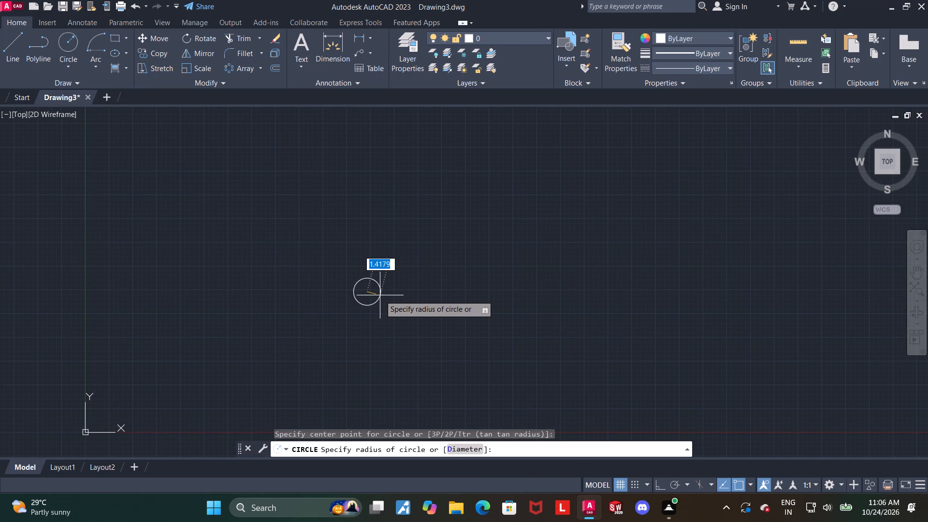
text(23)
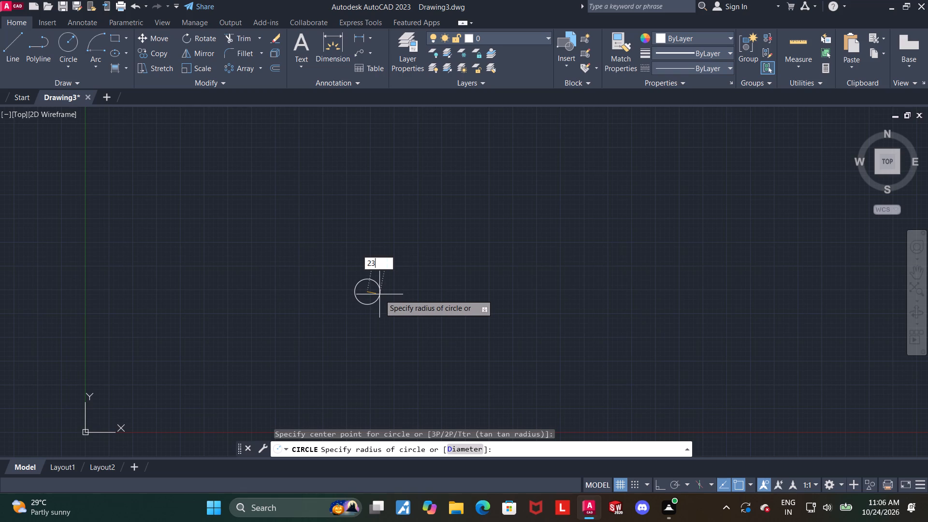
key(Return)
key(Escape)
Move the circle by its centre about 45 units at roughly 32°, away from the origin.
scroll(382, 290, down, 2)
middle_drag(594, 278, 577, 297)
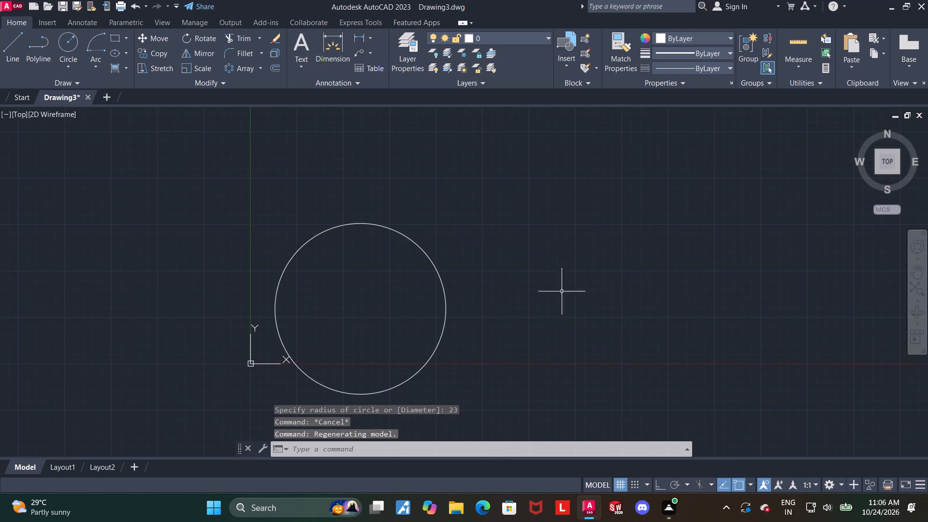
click(546, 210)
click(314, 316)
click(361, 311)
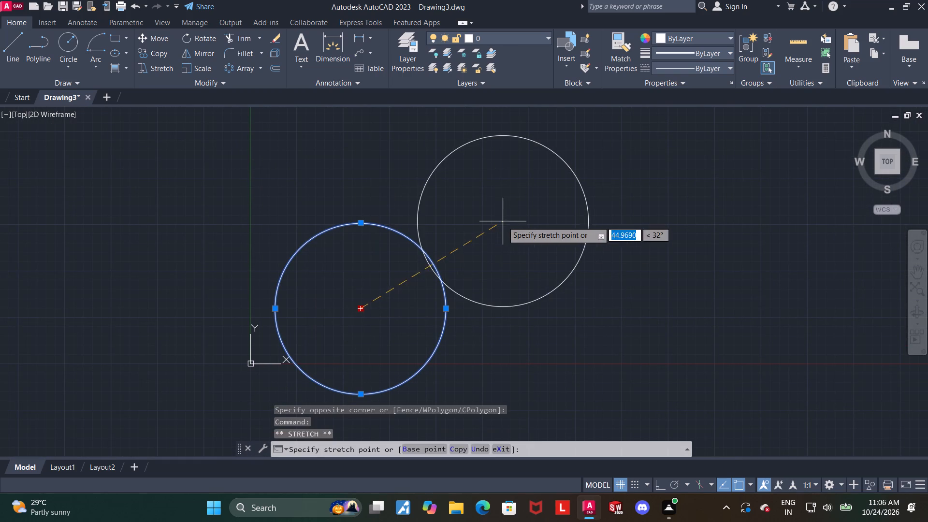
click(503, 221)
middle_drag(633, 234, 486, 326)
scroll(494, 295, down, 1)
key(Escape)
Move the circle by its centre again, farther up and to the right of the origin.
middle_drag(519, 295, 466, 304)
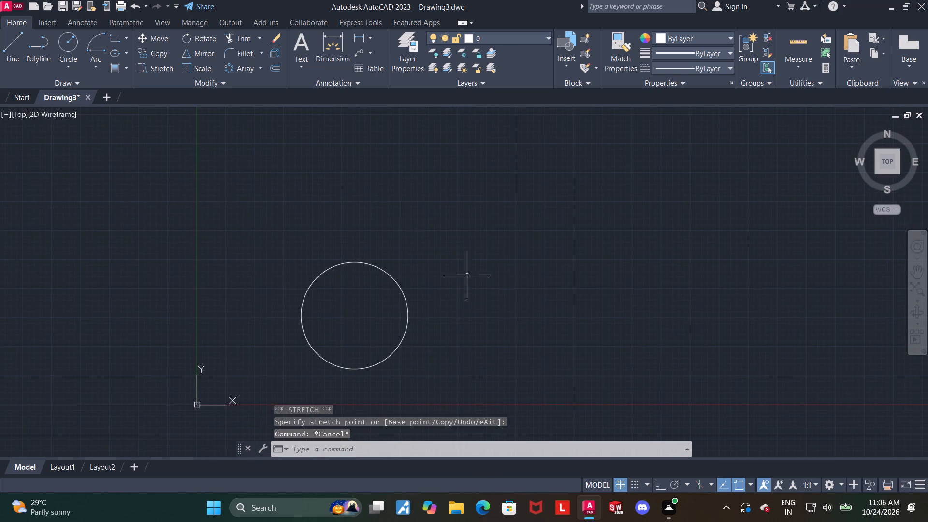
click(478, 227)
click(185, 363)
click(356, 318)
click(479, 246)
key(Escape)
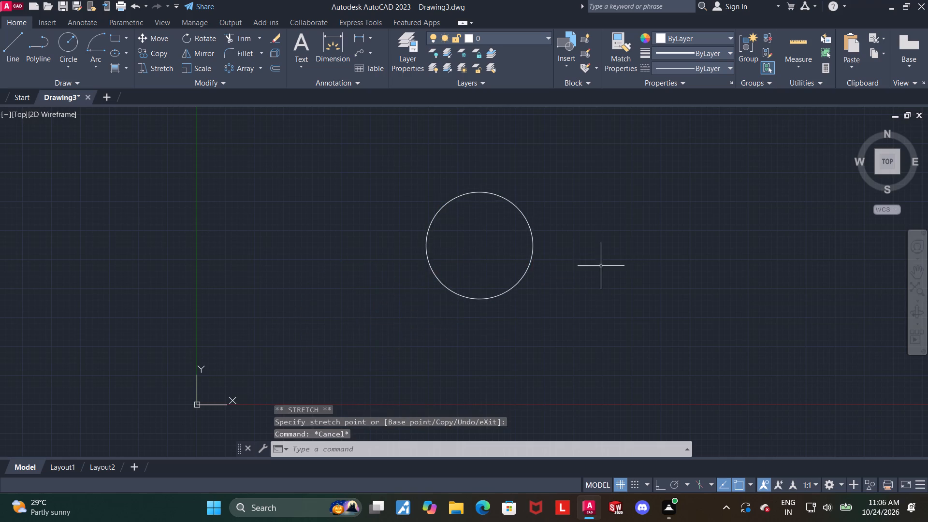
With Ortho on, draw a horizontal line 114 long from the circle's centre to the right.
middle_drag(597, 265, 522, 295)
middle_drag(523, 294, 473, 284)
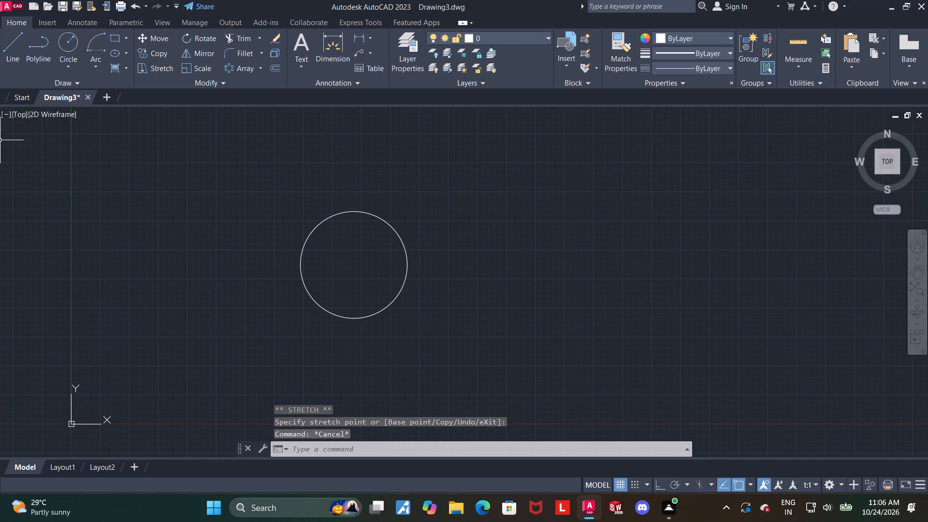
click(12, 52)
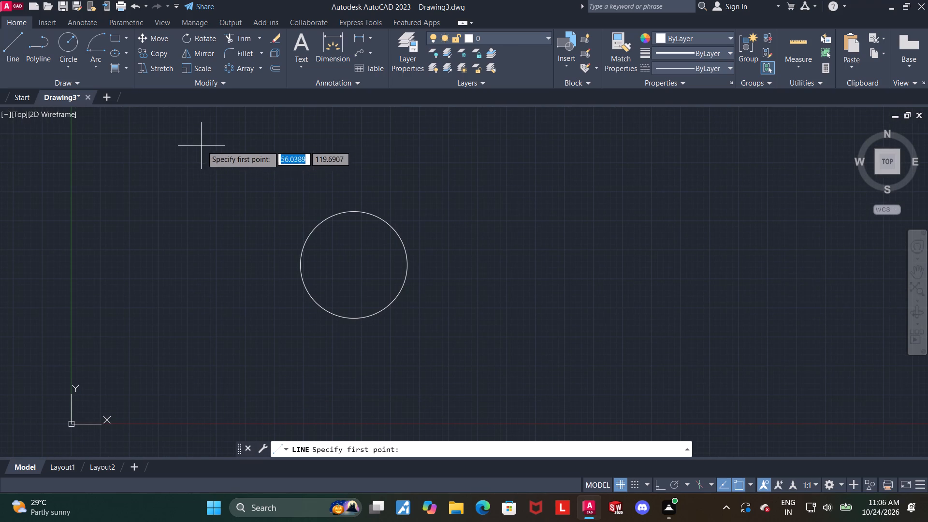
click(353, 265)
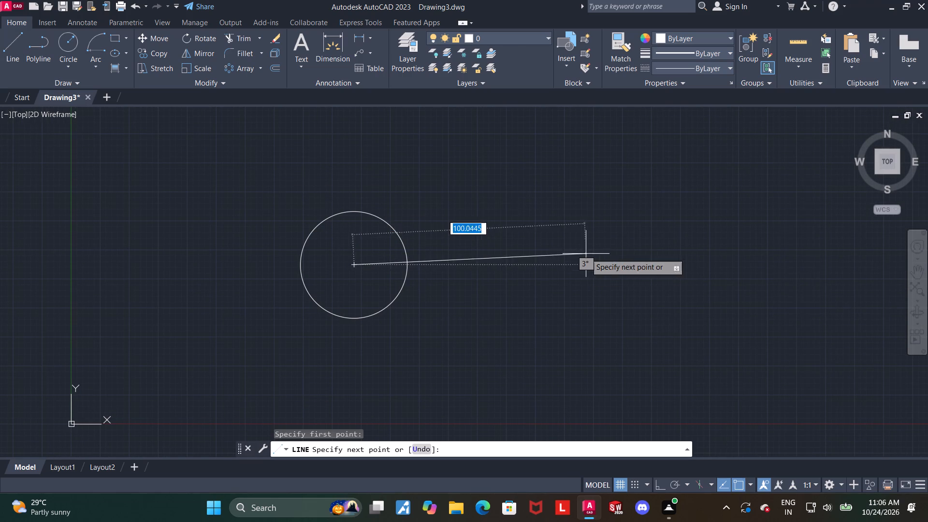
key(F8)
text(114)
key(Return)
key(Escape)
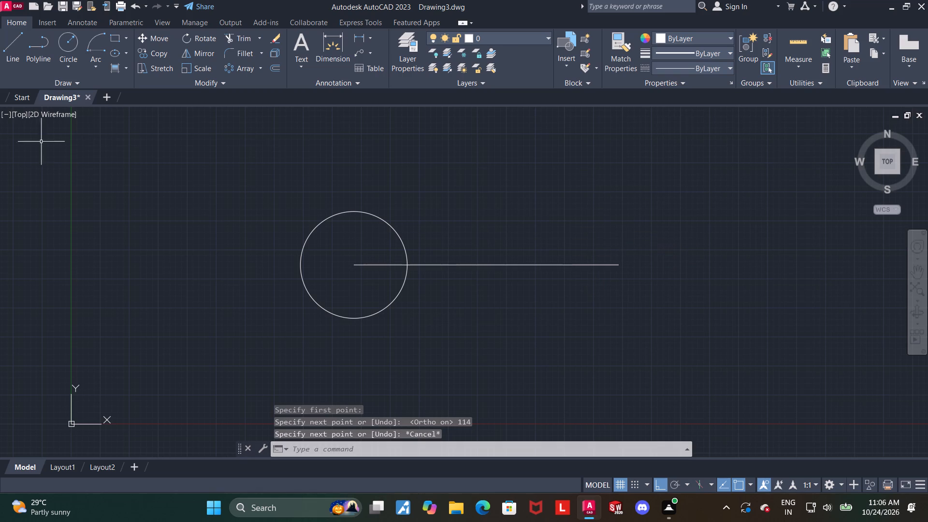
Draw a second circle of radius 23 centred on the right end of the horizontal line.
click(62, 43)
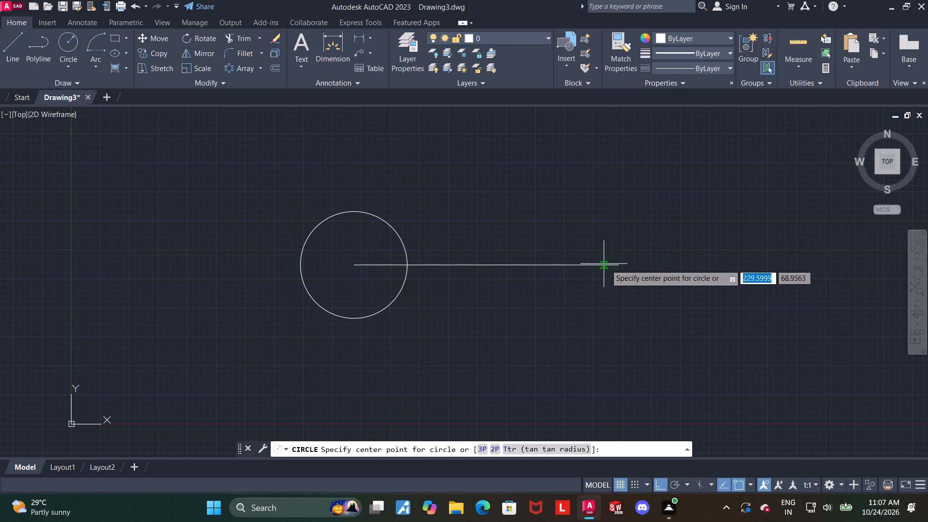
click(615, 265)
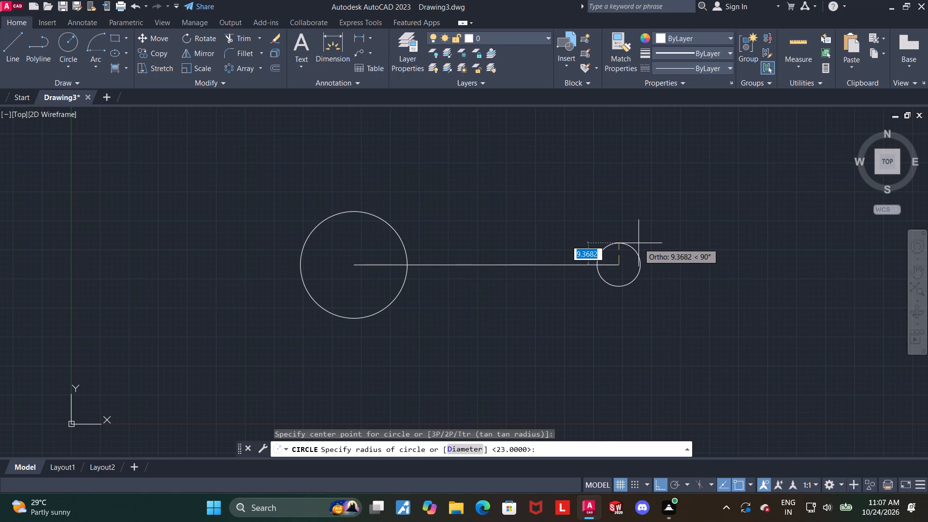
text(23)
key(Return)
key(Escape)
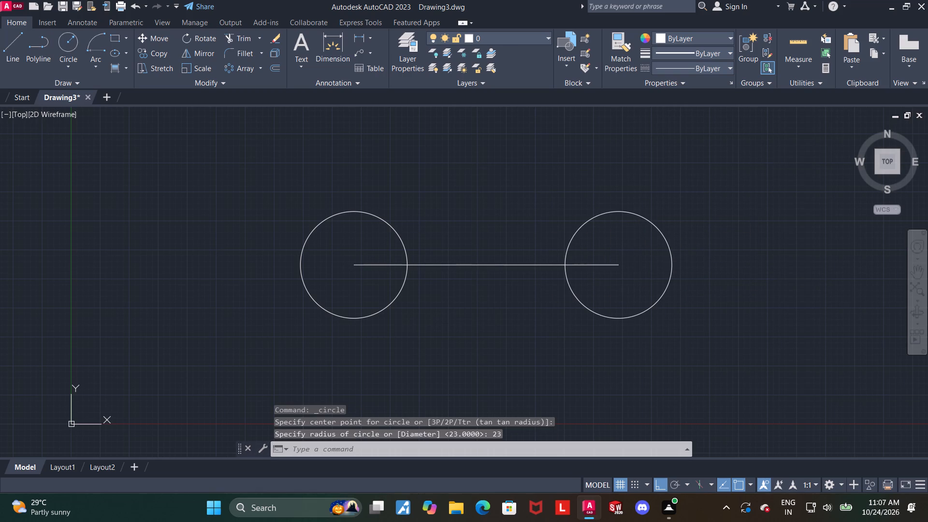
Draw a concentric circle of diameter 23 inside the left circle.
click(64, 48)
click(356, 263)
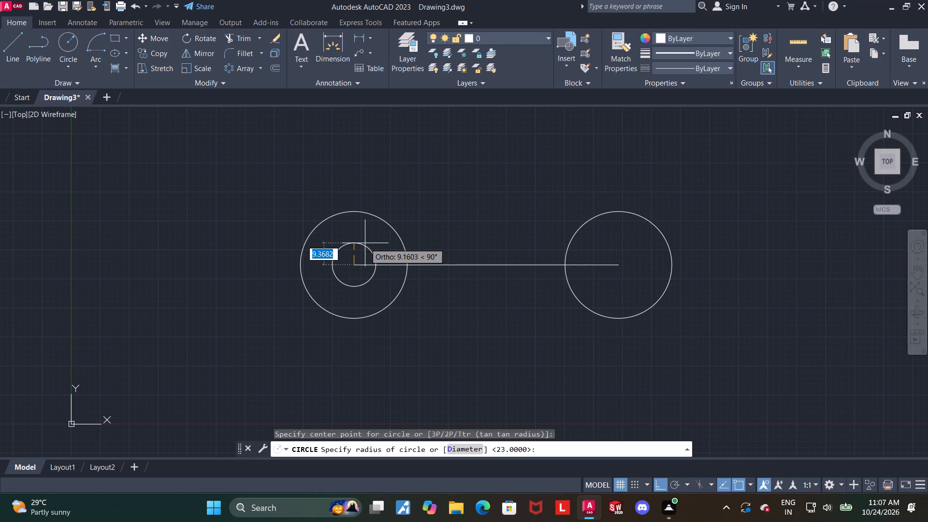
key(d)
key(Return)
text(23)
key(Return)
key(Escape)
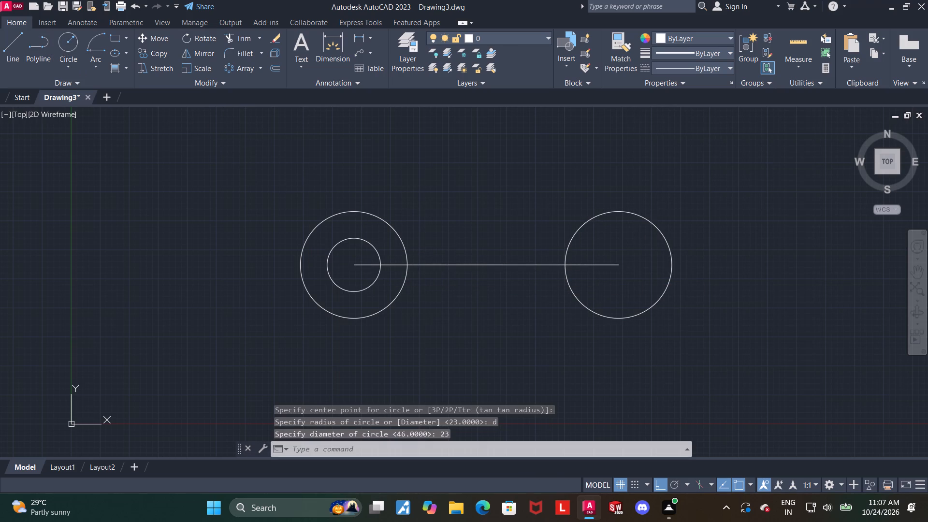
Draw a concentric circle of diameter 23 inside the right circle.
click(72, 45)
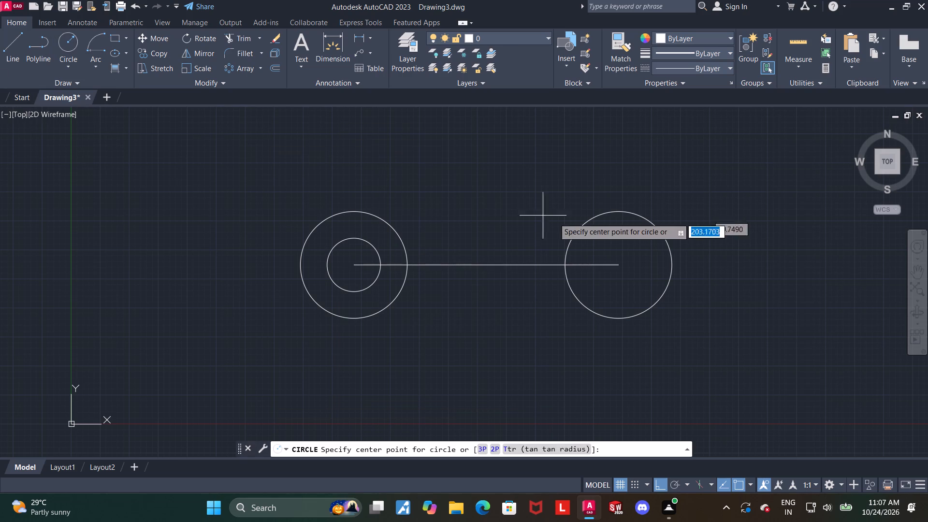
click(618, 265)
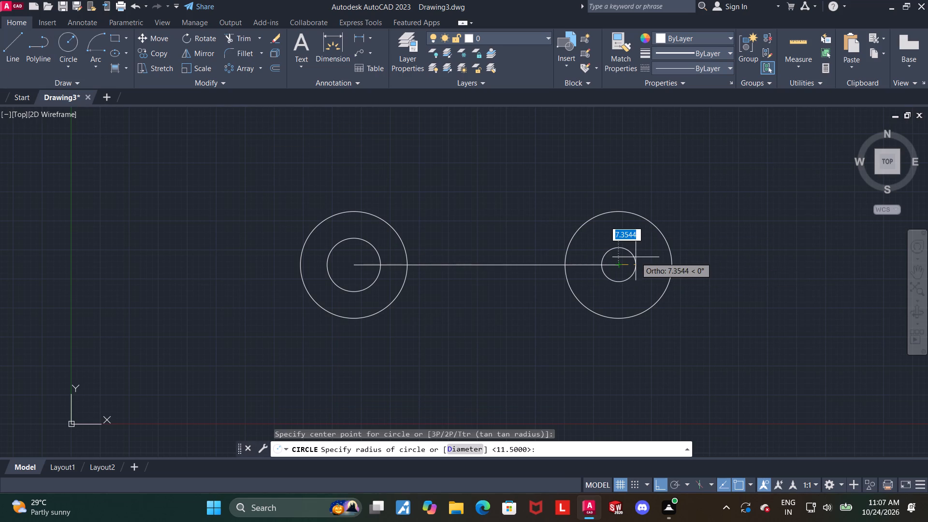
key(d)
key(Return)
text(23)
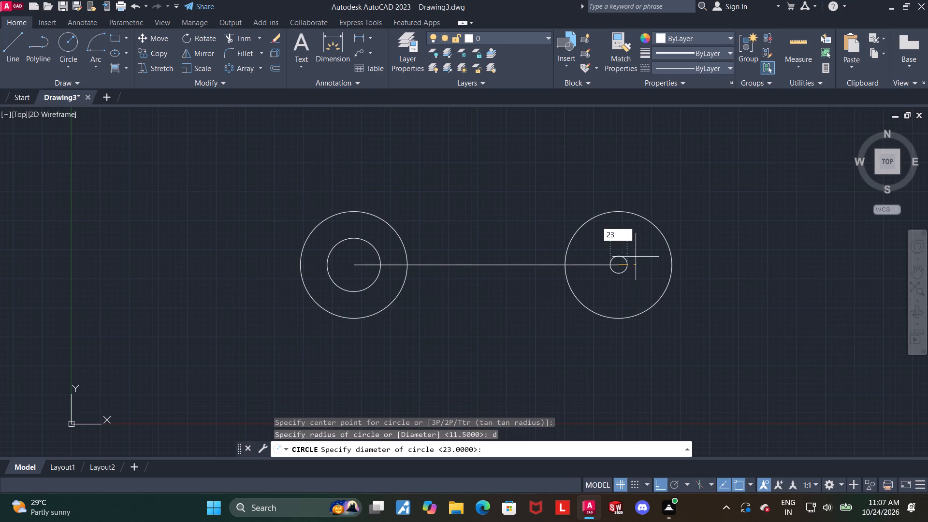
key(Return)
key(Escape)
Draw a vertical line 320 long upward from the centre of the left circles.
scroll(553, 205, down, 1)
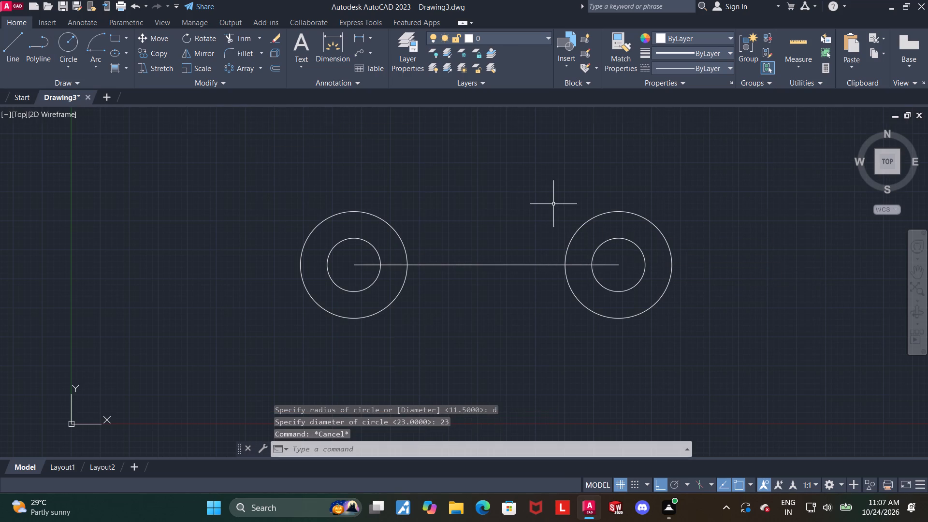
middle_drag(587, 237, 537, 209)
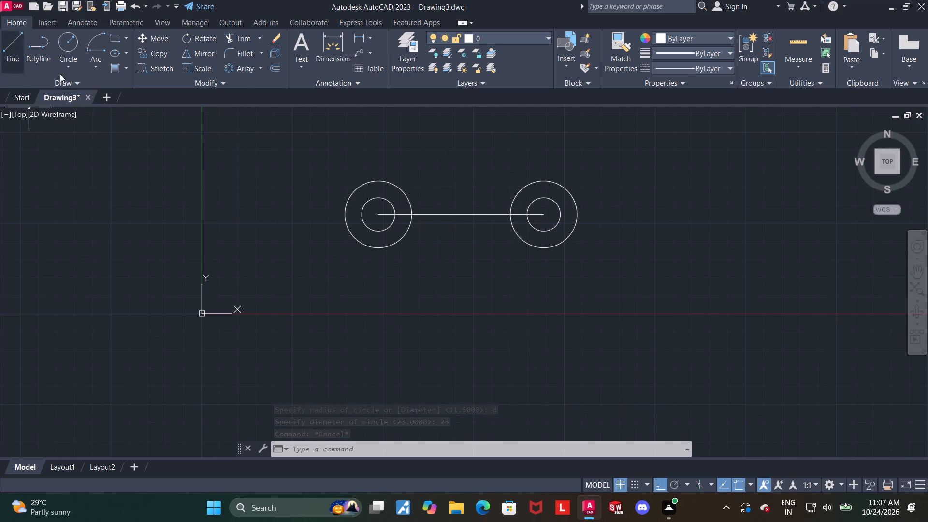
click(5, 39)
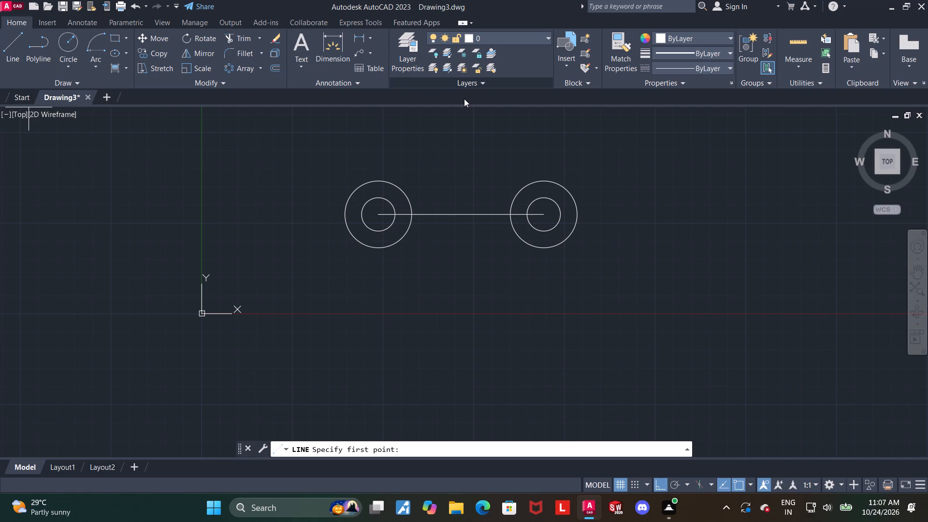
scroll(464, 101, up, 1)
scroll(329, 156, up, 2)
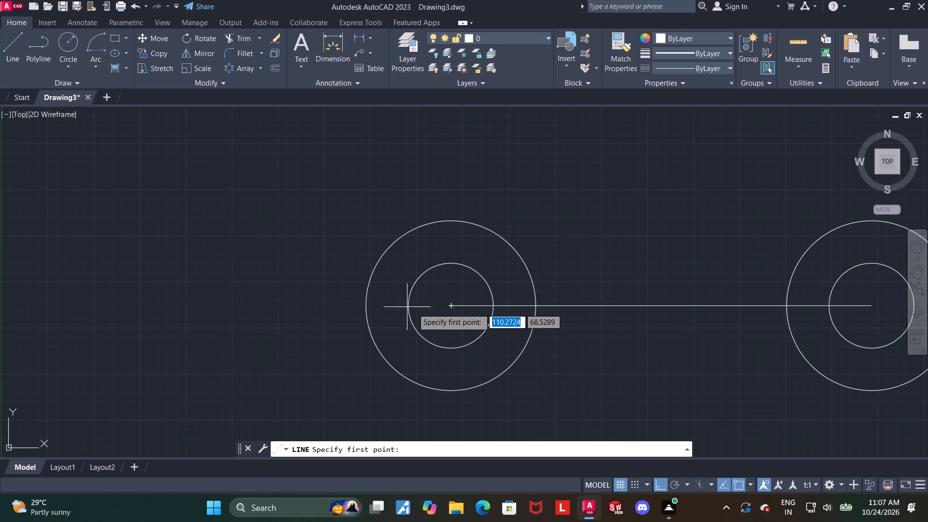
click(454, 307)
scroll(452, 307, down, 2)
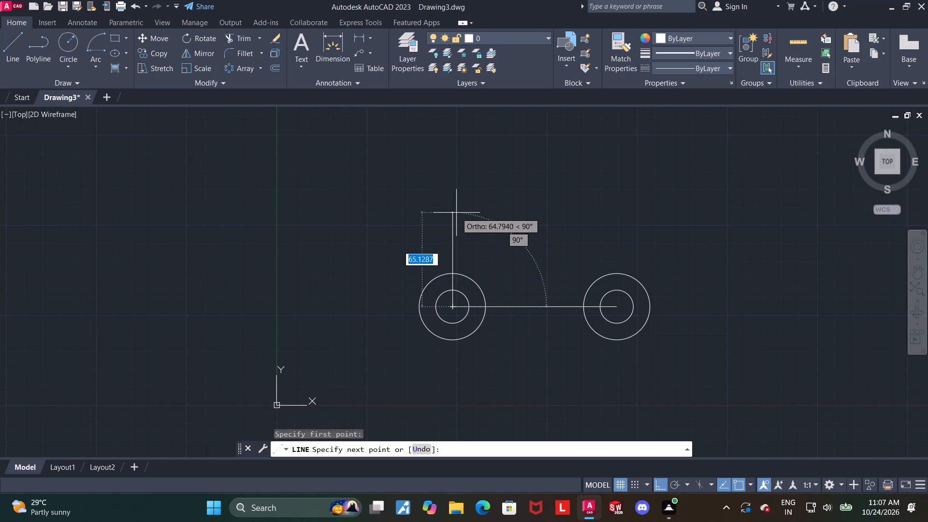
scroll(456, 213, down, 1)
scroll(453, 170, down, 1)
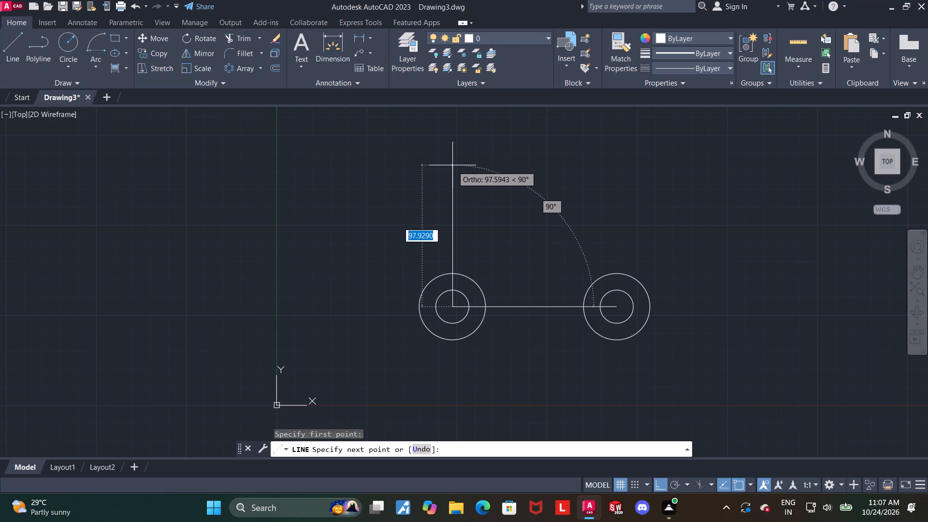
text(320)
key(Return)
scroll(451, 168, down, 3)
key(Escape)
Load the ACAD_ISO04W100 ISO long-dash dot linetype into the drawing.
scroll(469, 197, down, 1)
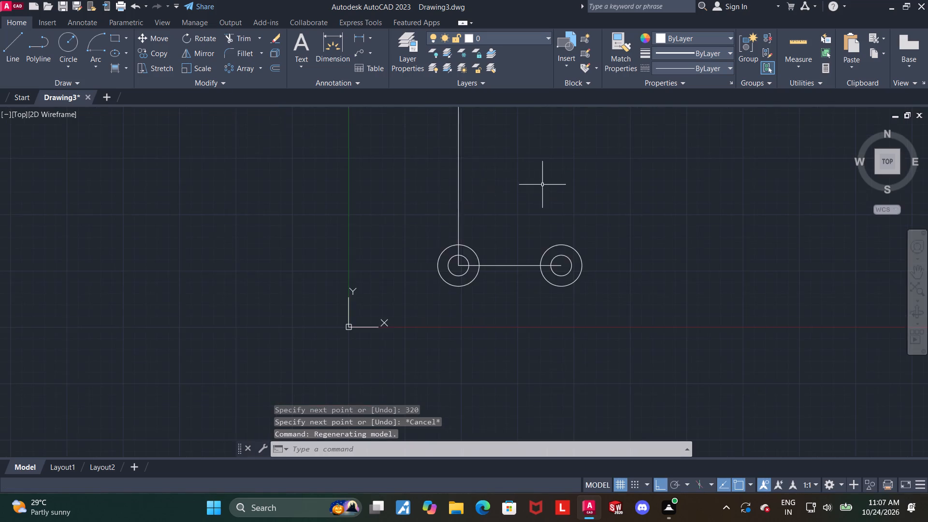
middle_drag(533, 193, 364, 292)
scroll(364, 292, down, 1)
drag(351, 263, 343, 257)
click(319, 235)
click(315, 232)
drag(356, 240, 352, 238)
click(310, 224)
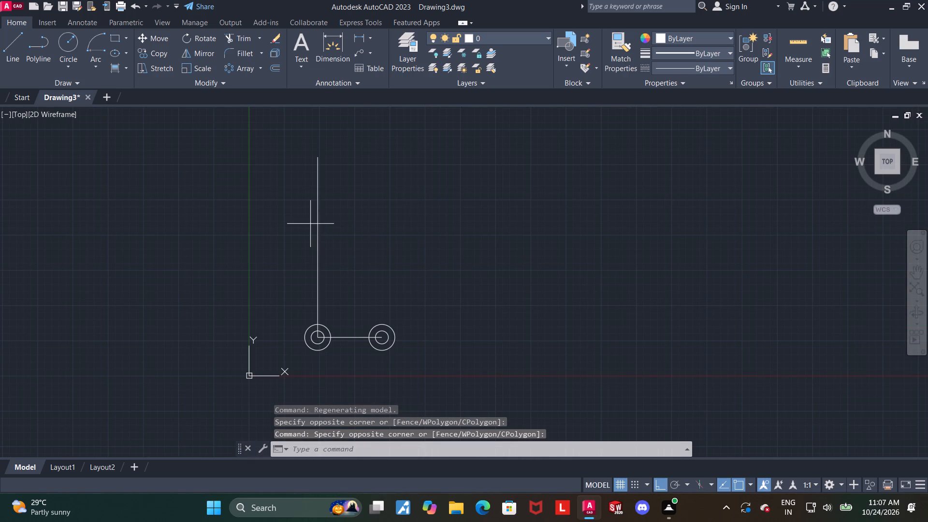
click(332, 238)
click(354, 226)
click(266, 202)
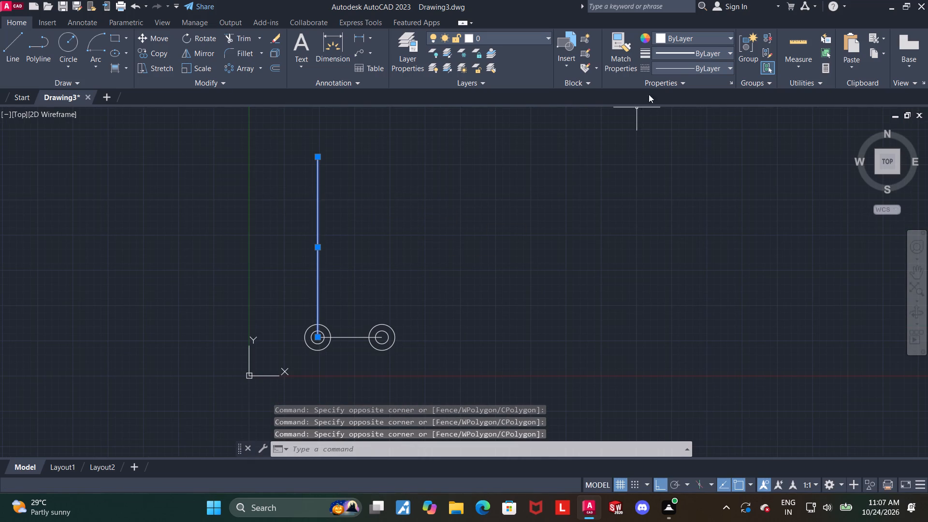
click(680, 70)
click(678, 122)
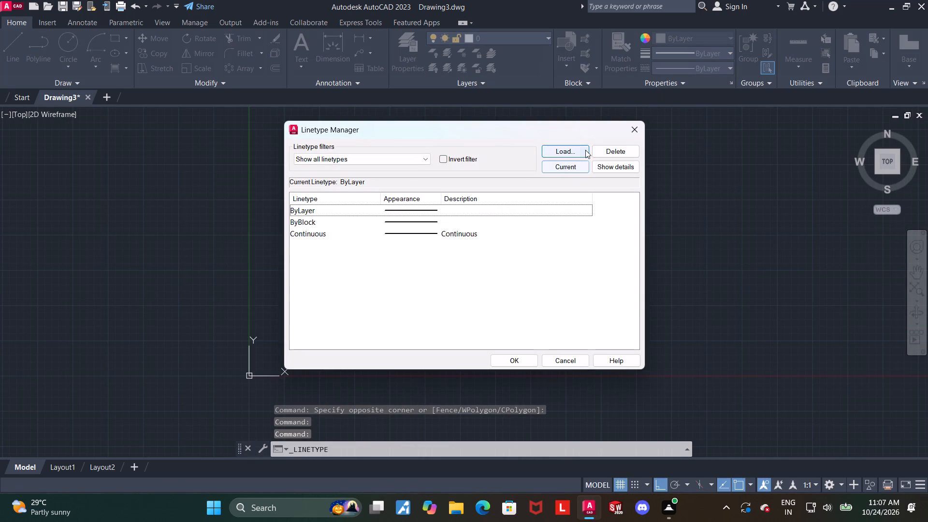
click(585, 150)
double_click(498, 250)
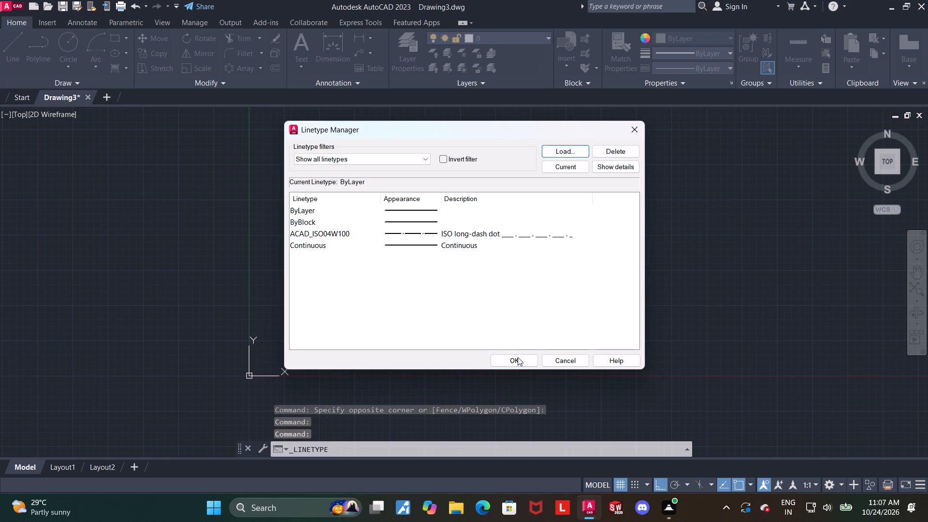
click(518, 359)
Set the vertical line above the left circles to the ACAD_ISO04W100 linetype and cyan colour.
click(349, 265)
click(304, 236)
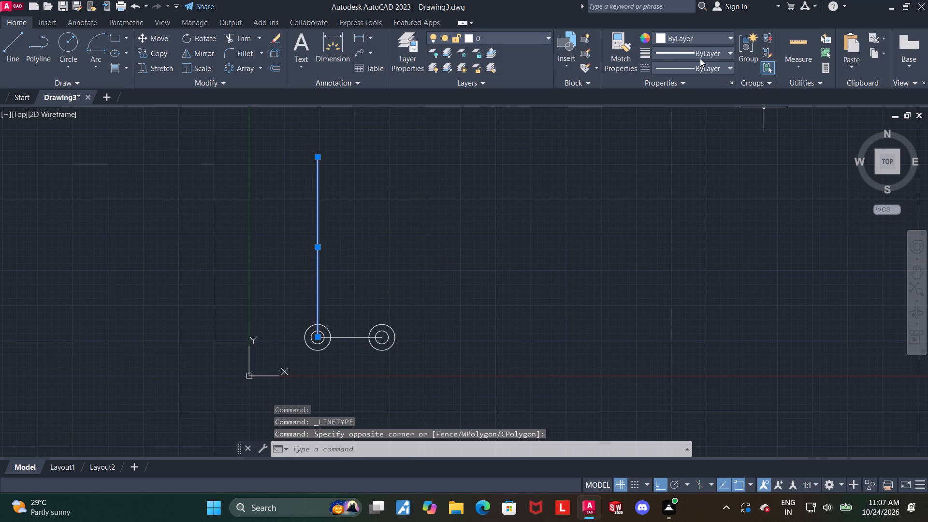
click(700, 67)
click(704, 117)
click(703, 69)
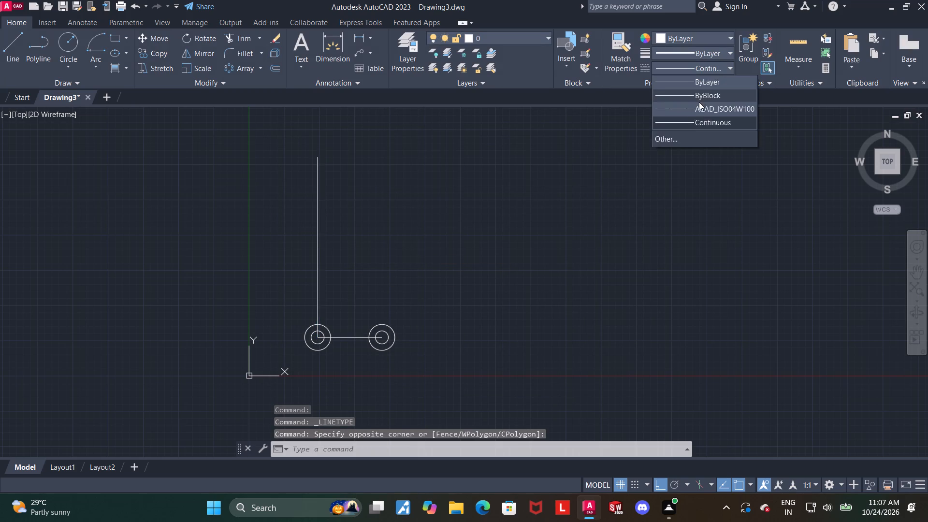
click(699, 102)
click(698, 60)
click(698, 71)
click(699, 105)
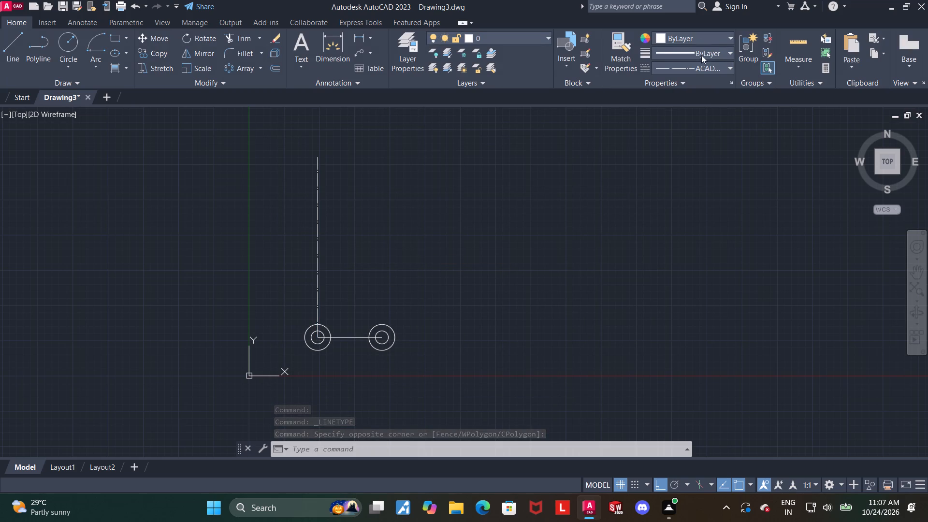
click(701, 40)
click(699, 157)
key(Escape)
Draw a vertical line 320 long upward from the centre of the right circles.
middle_drag(488, 224, 515, 178)
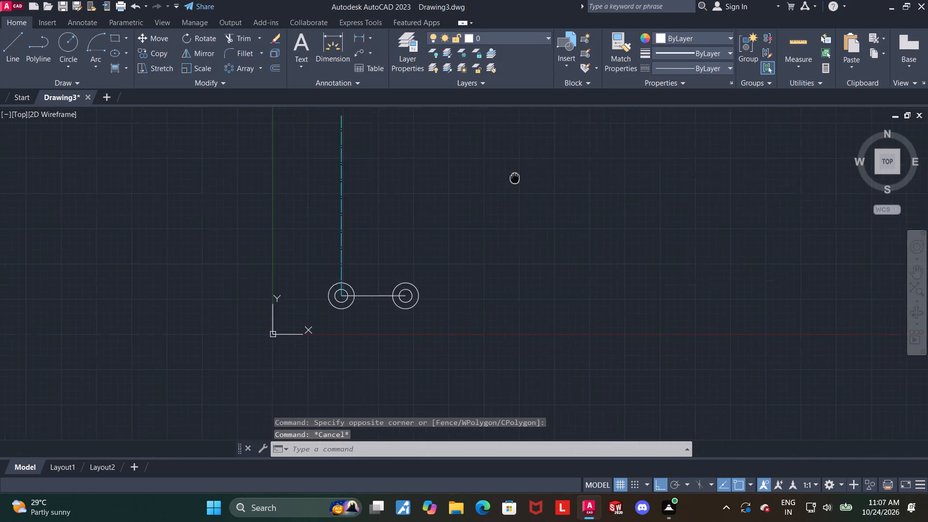
middle_drag(515, 178, 525, 164)
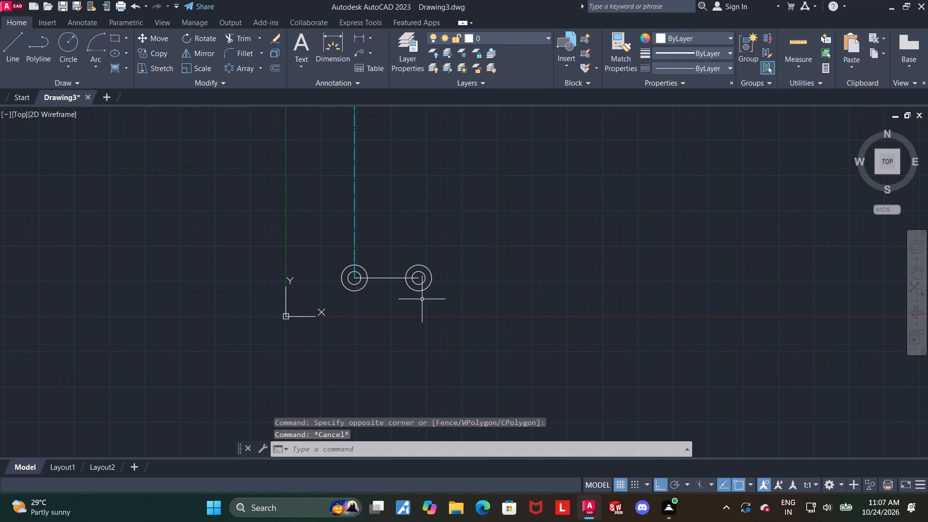
middle_drag(484, 251, 489, 288)
click(7, 59)
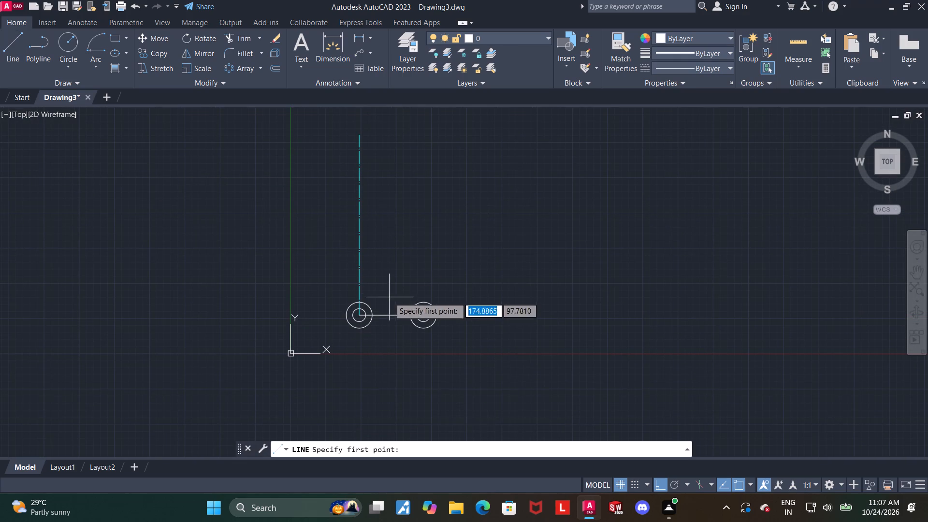
scroll(404, 296, up, 2)
scroll(440, 333, up, 1)
click(450, 356)
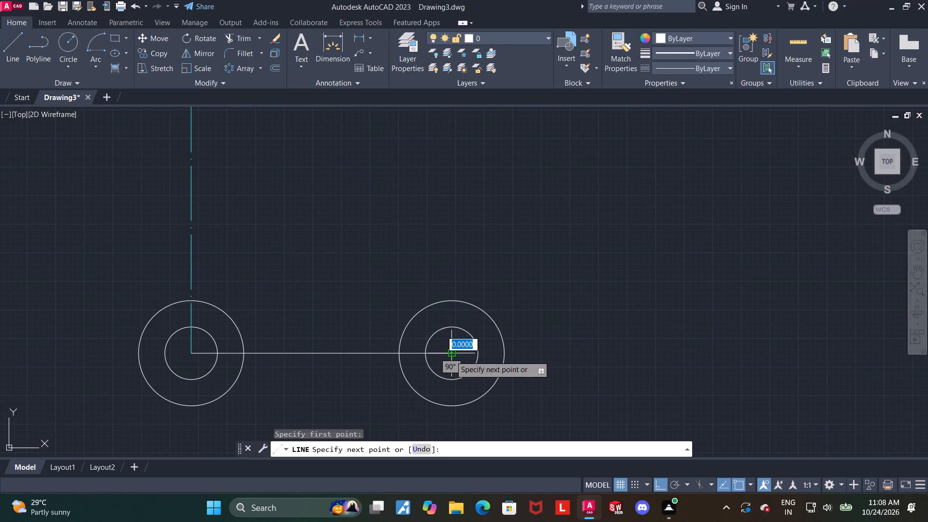
scroll(450, 356, down, 1)
scroll(462, 261, down, 3)
text(320)
key(Return)
key(Escape)
Set the vertical line above the right circles to the ACAD_ISO04W100 linetype and cyan colour.
click(473, 224)
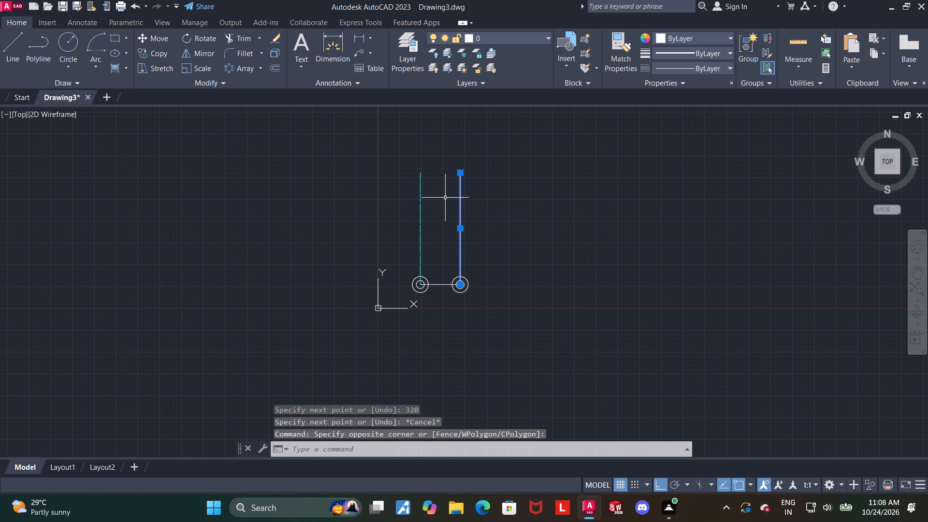
click(445, 198)
click(714, 64)
click(712, 107)
click(699, 36)
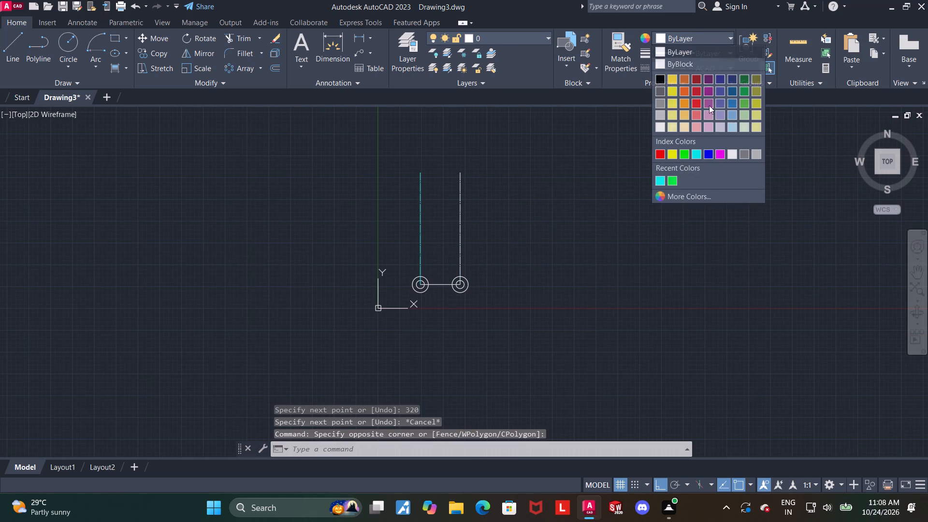
click(697, 151)
key(Escape)
Delete the horizontal line joining the centres of the two circle pairs.
middle_drag(542, 236, 565, 238)
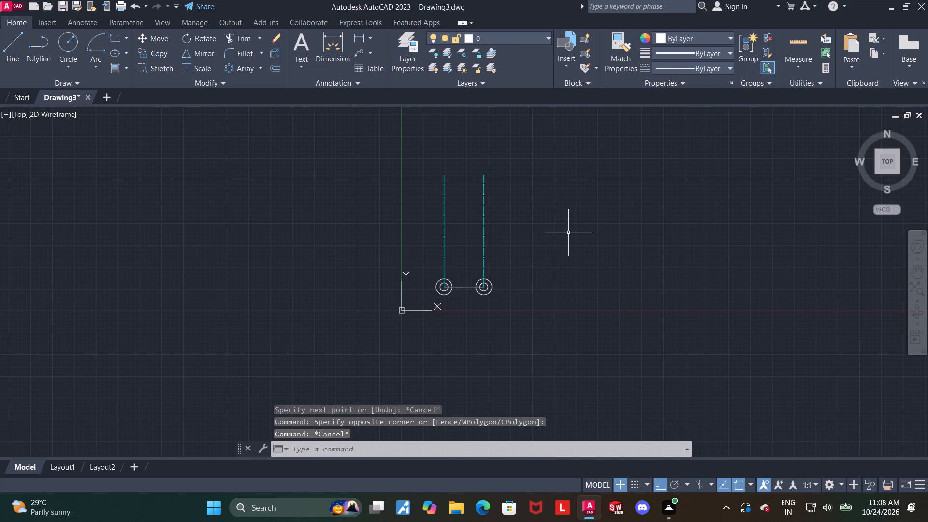
middle_drag(559, 240, 568, 247)
scroll(490, 185, up, 2)
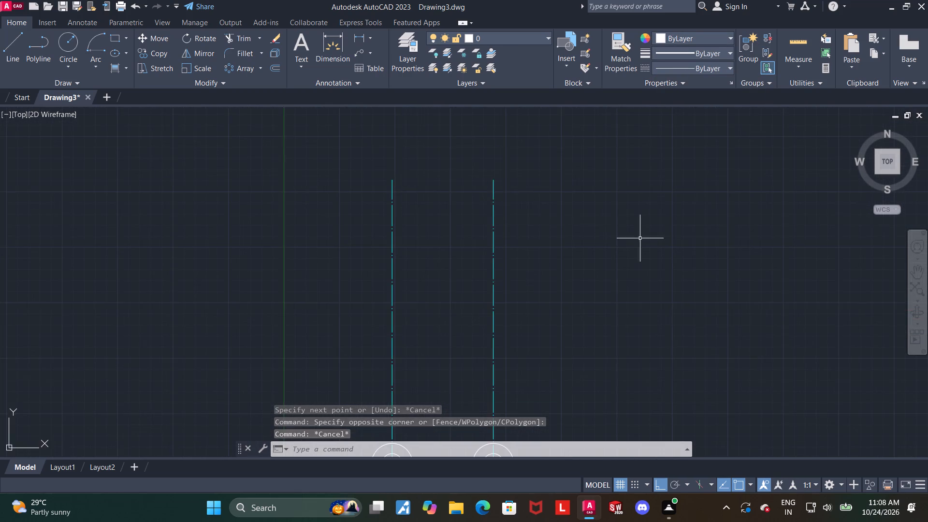
scroll(619, 238, down, 1)
middle_drag(603, 275, 560, 197)
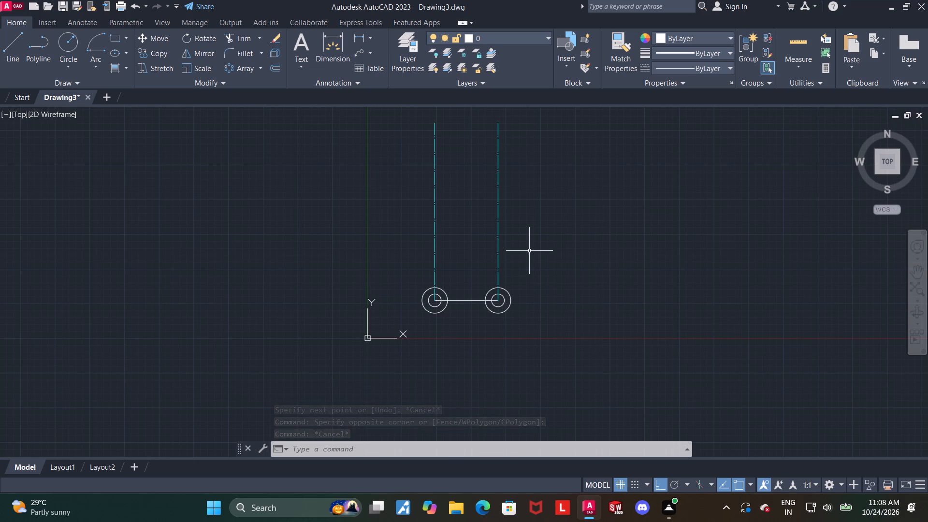
scroll(524, 284, up, 2)
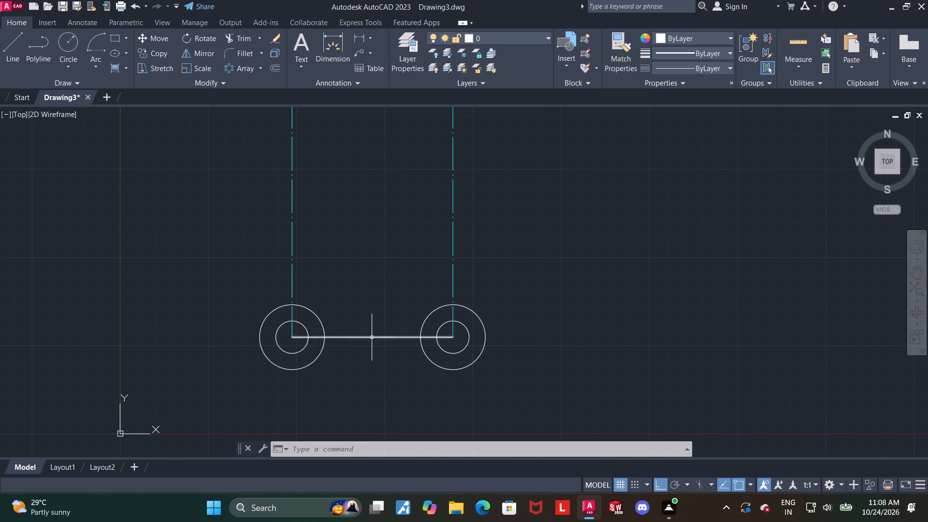
click(371, 337)
key(Delete)
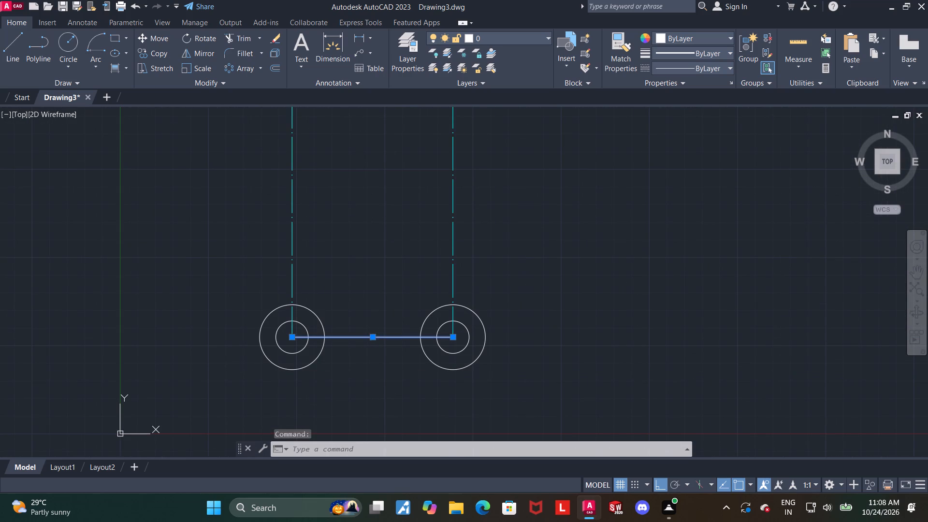
Draw a circle of radius 45 tangent to the lower inner sides of the two outer circles.
middle_drag(362, 312, 366, 283)
middle_drag(448, 299, 445, 274)
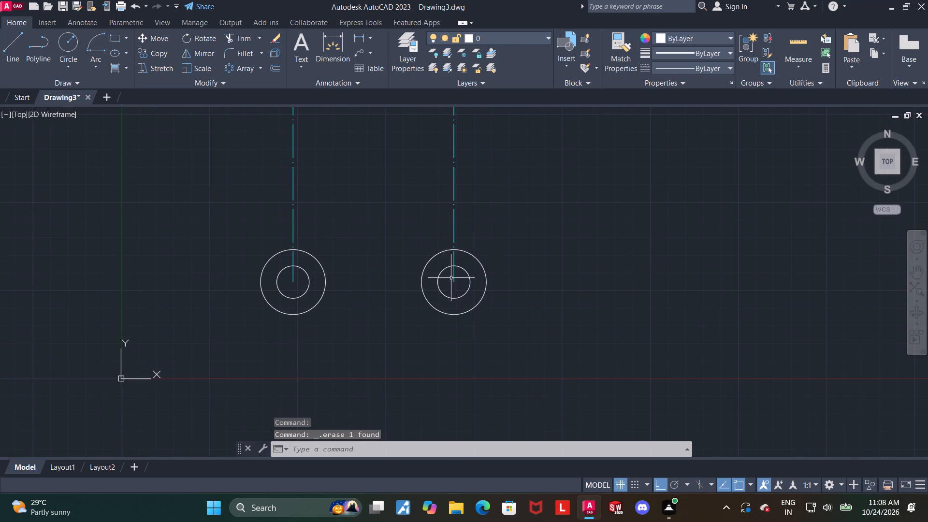
key(Escape)
click(68, 58)
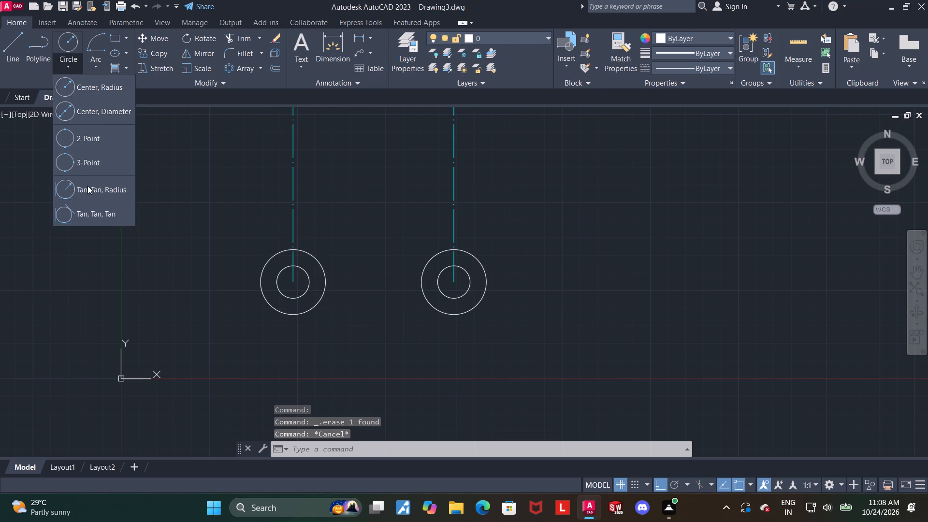
click(87, 186)
click(317, 299)
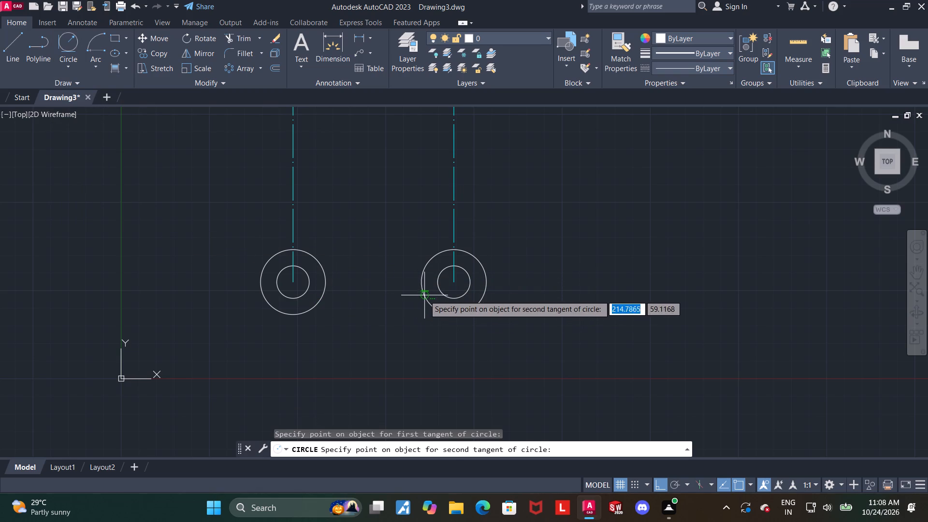
click(424, 295)
text(45)
key(Return)
key(Escape)
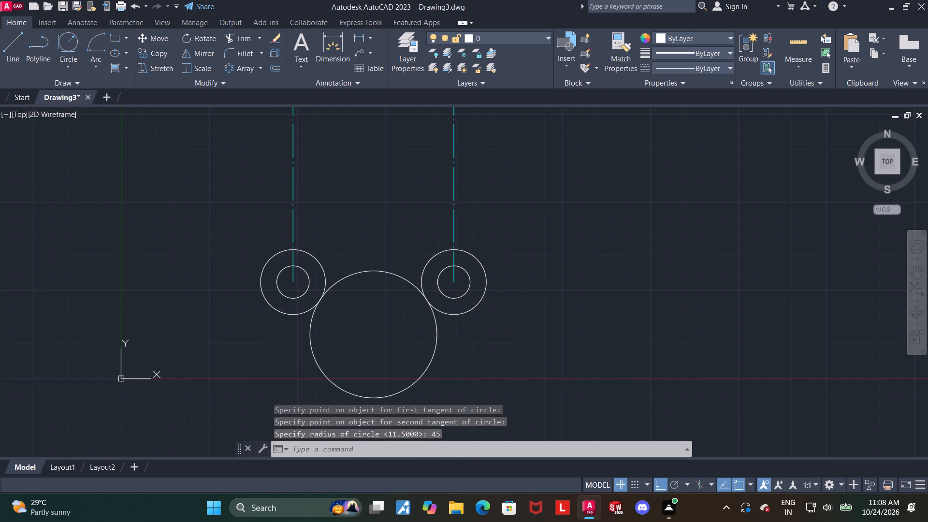
Trim away the lower part of the tangent circle, keeping the upper arc between the two outer circles.
click(244, 43)
drag(383, 341, 251, 395)
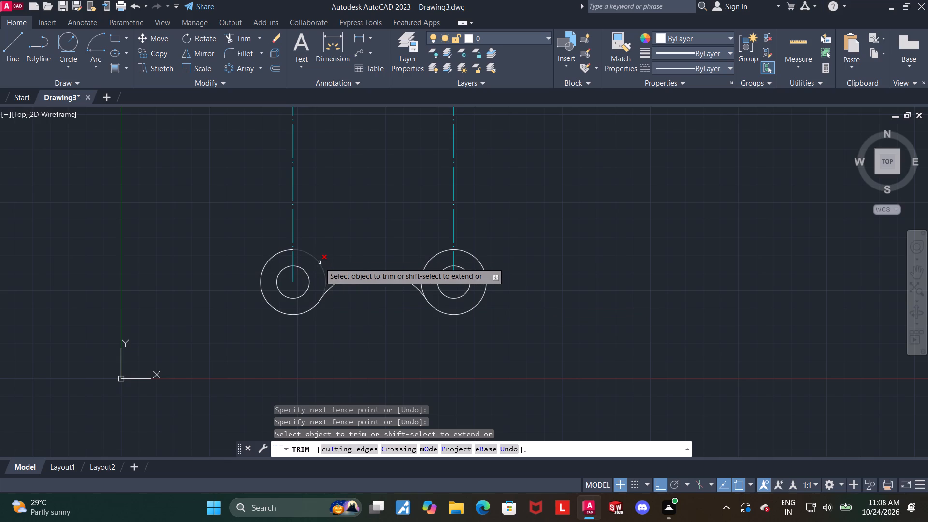
scroll(319, 262, down, 1)
key(Escape)
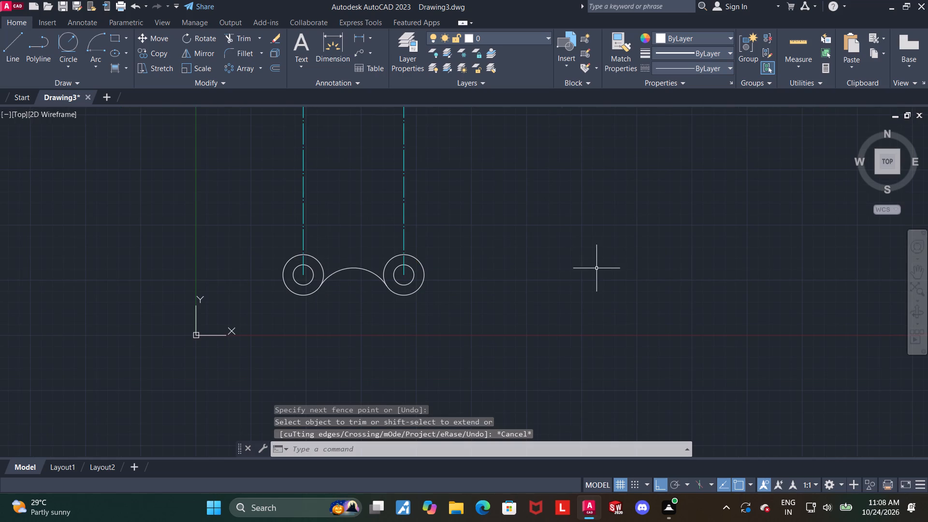
Mirror the four circles and the connecting arc about the line through the midpoints of the two vertical centrelines, keeping the originals.
scroll(598, 268, down, 1)
middle_drag(613, 263, 593, 316)
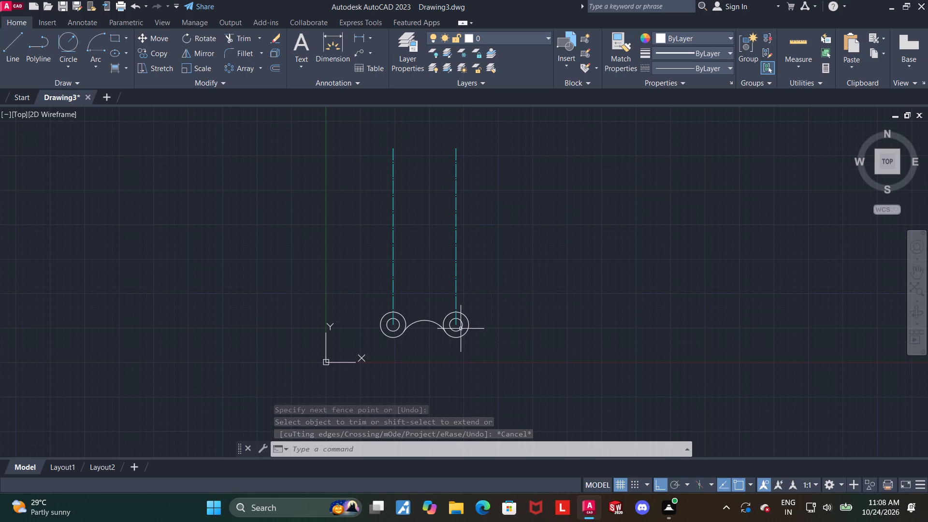
key(Escape)
middle_drag(473, 348, 478, 316)
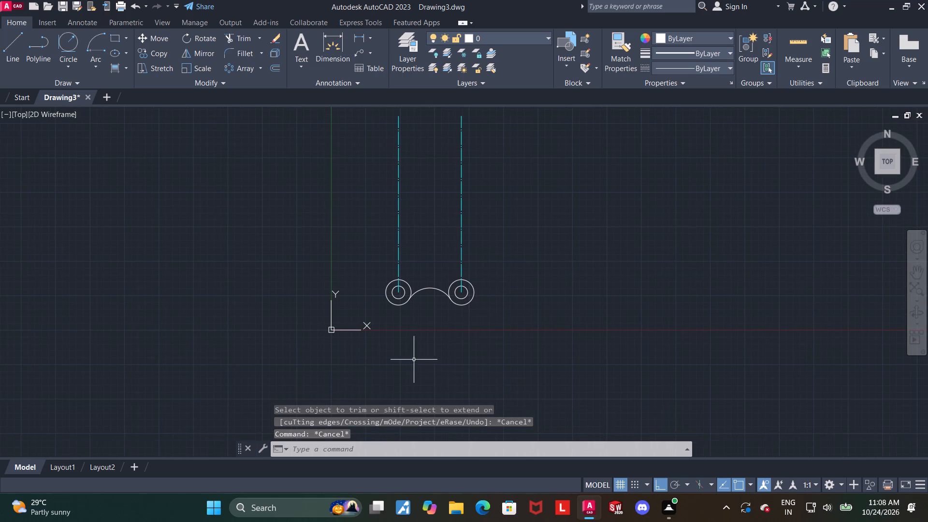
scroll(413, 360, up, 1)
click(435, 246)
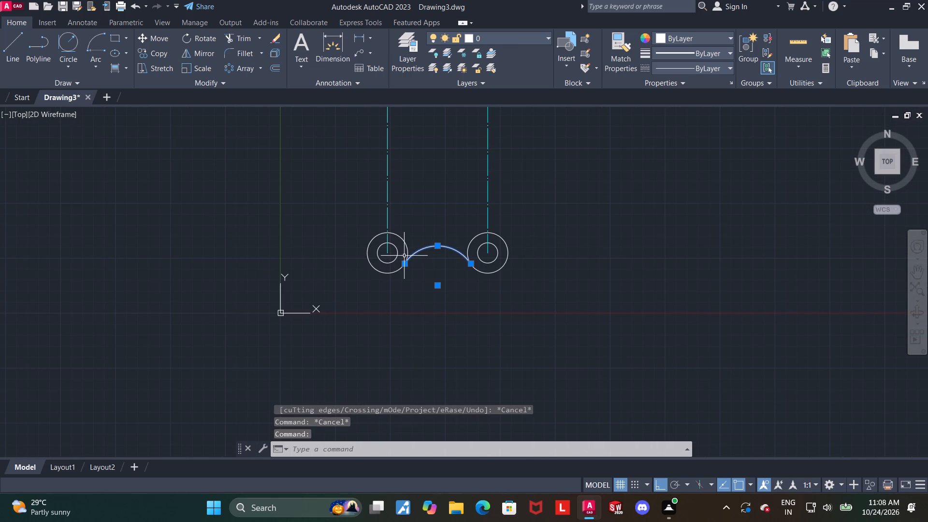
click(406, 256)
click(394, 259)
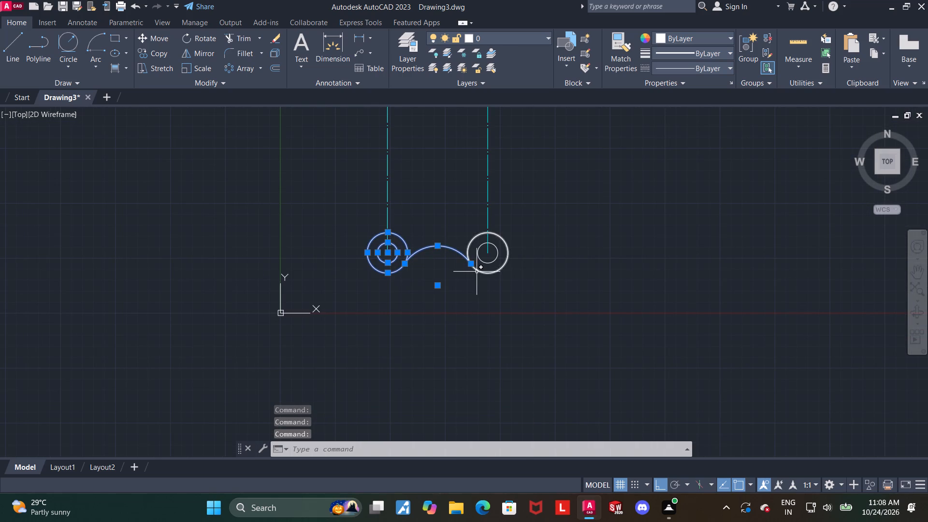
click(477, 272)
click(484, 261)
middle_drag(544, 231, 530, 293)
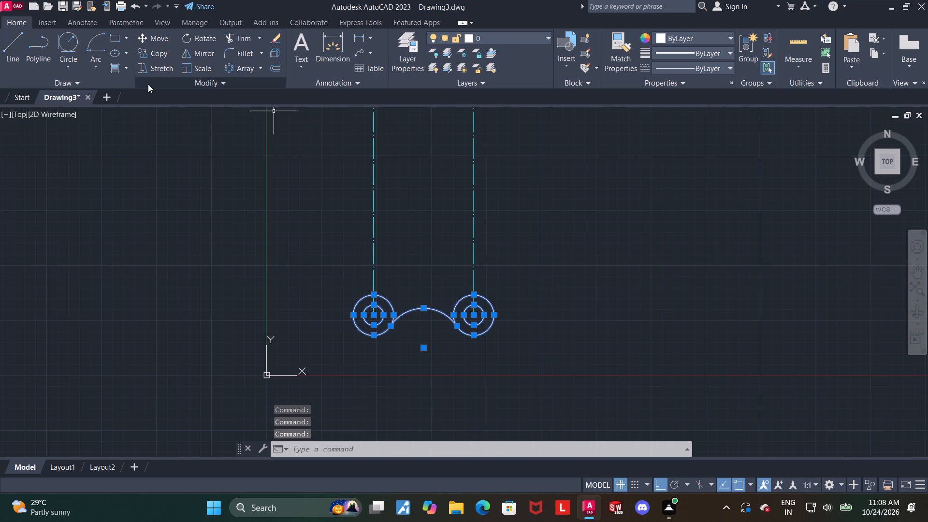
click(194, 58)
scroll(381, 184, down, 2)
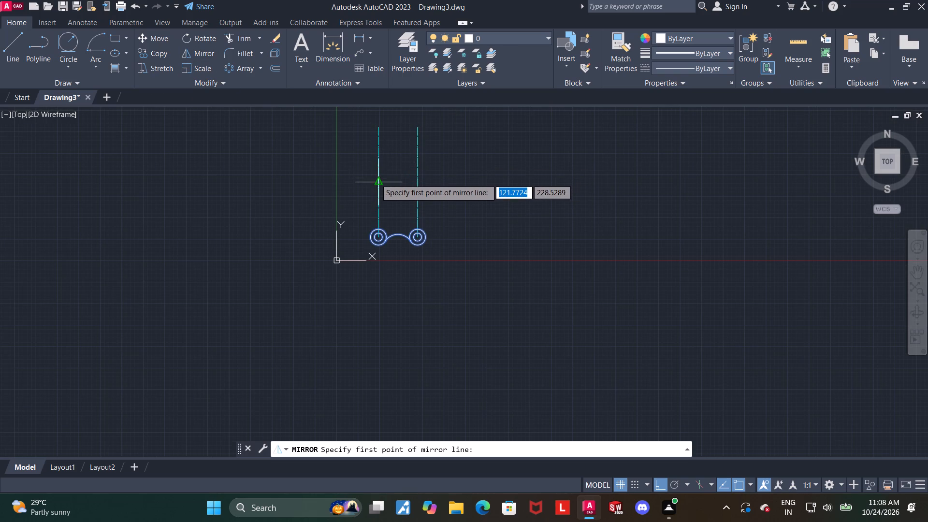
click(376, 183)
click(416, 184)
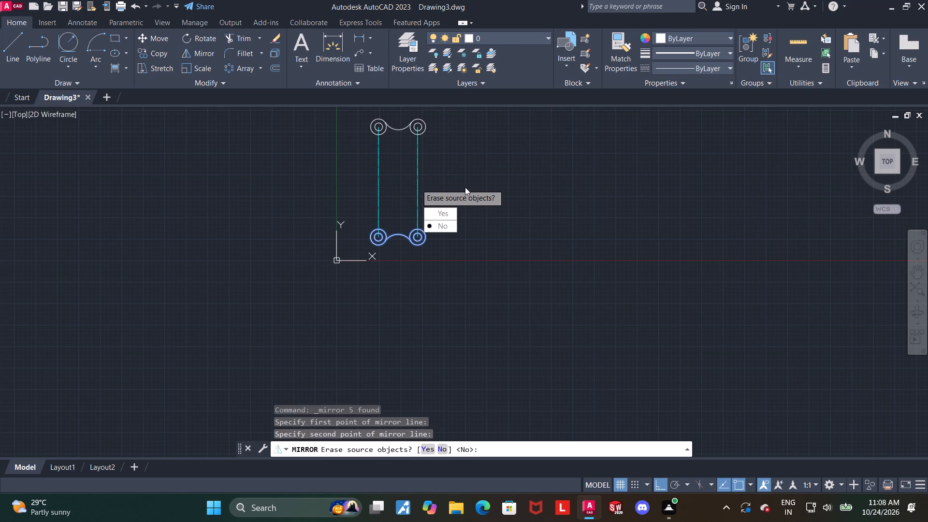
drag(451, 223, 416, 184)
key(Escape)
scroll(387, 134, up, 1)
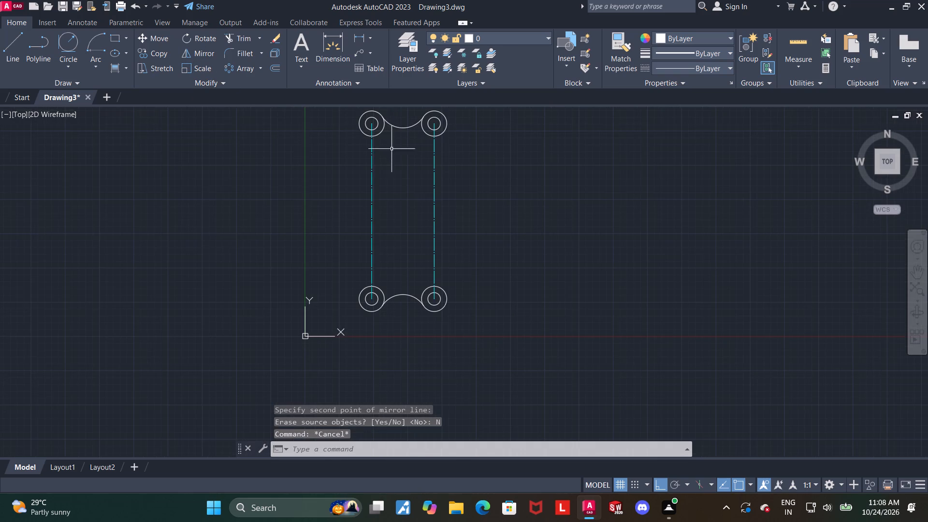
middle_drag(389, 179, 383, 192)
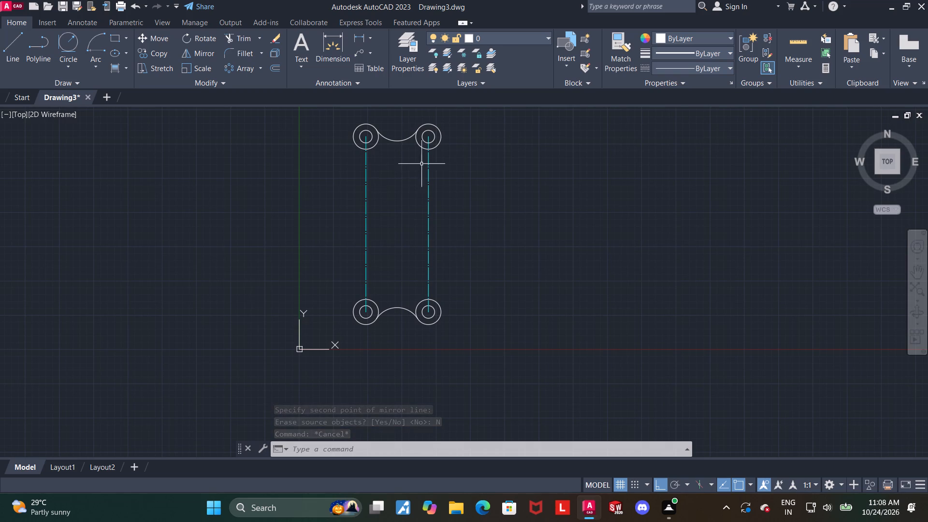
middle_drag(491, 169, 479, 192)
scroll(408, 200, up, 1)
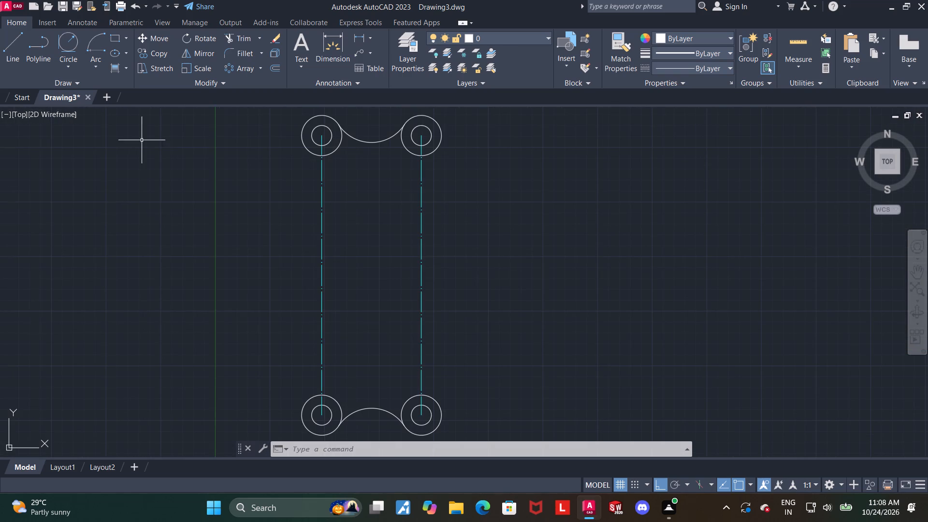
Draw a line 100 straight down from the centre of the upper-right circle pair, continuing 57 horizontally toward the left centreline.
click(4, 44)
scroll(421, 137, up, 4)
click(404, 130)
scroll(391, 288, down, 2)
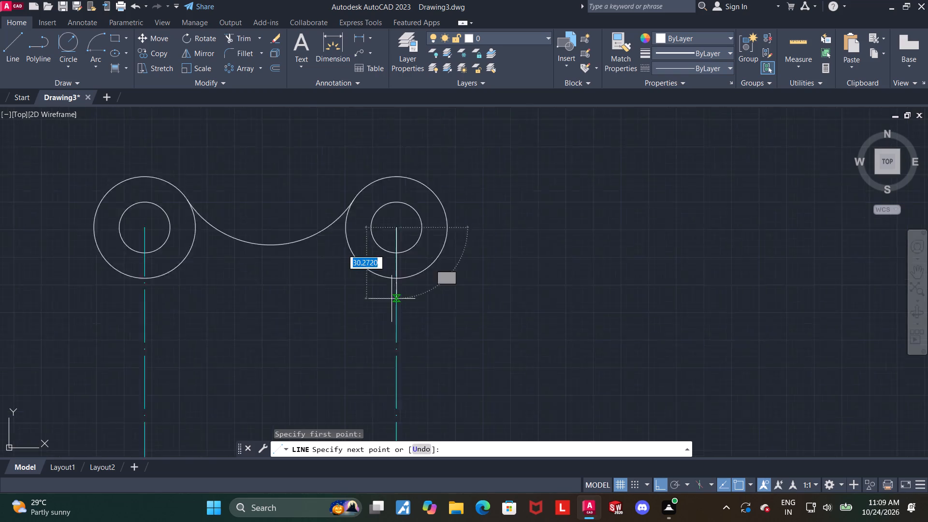
scroll(391, 301, down, 1)
text(100)
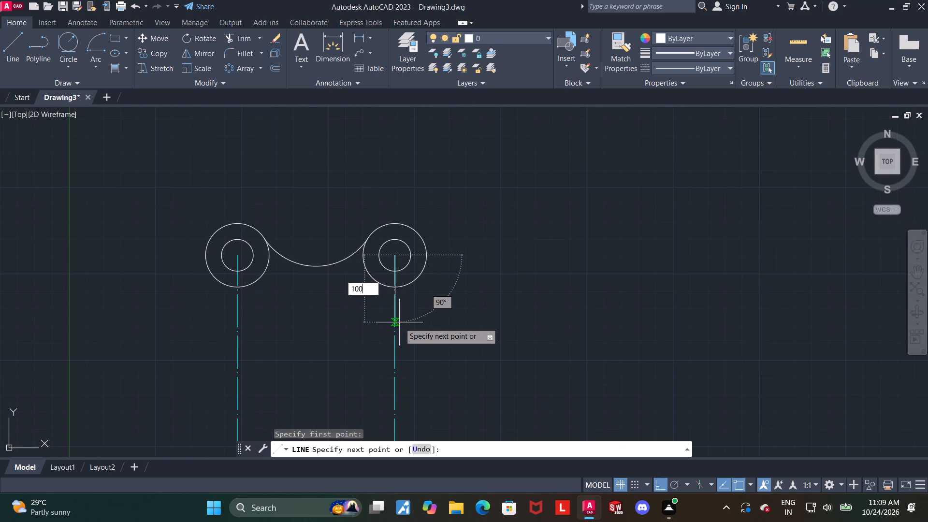
key(Return)
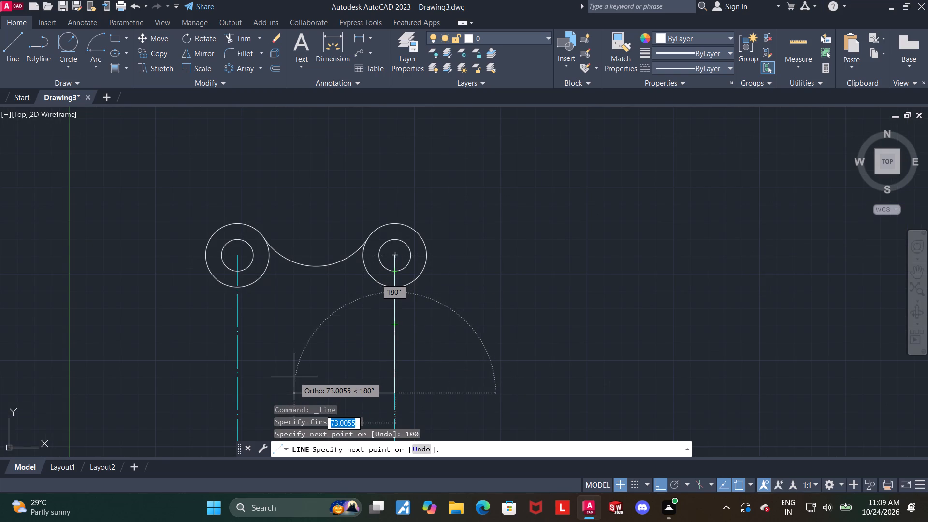
scroll(305, 375, down, 3)
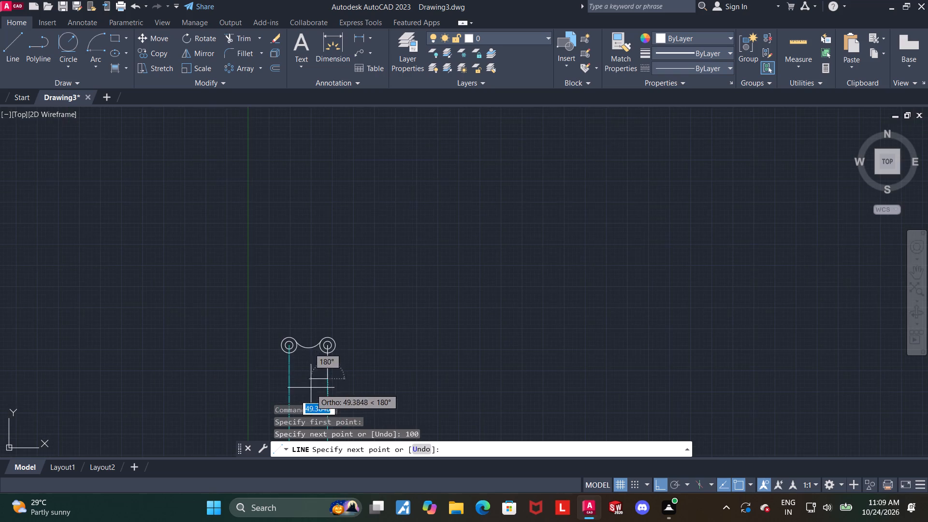
scroll(311, 398, up, 2)
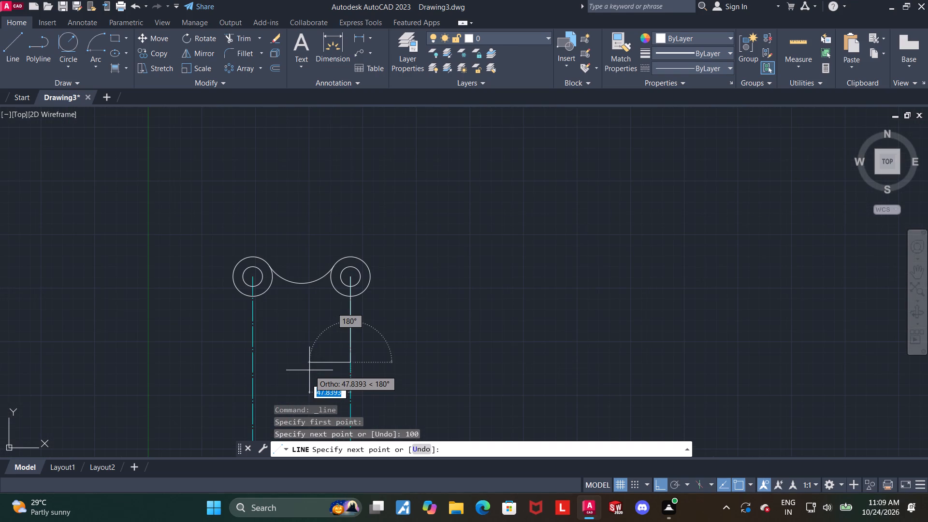
text(57)
key(Return)
key(Escape)
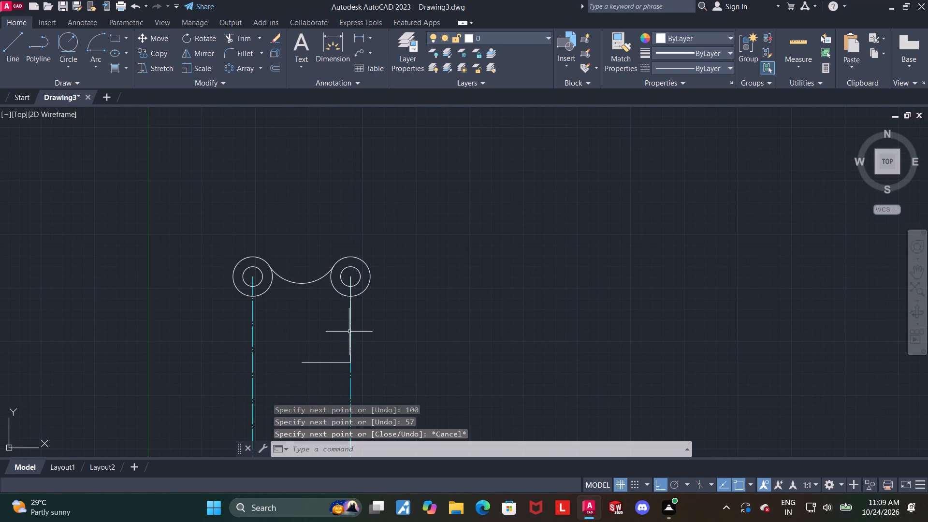
Delete the 100 long vertical construction line overlapping the right centreline.
click(352, 332)
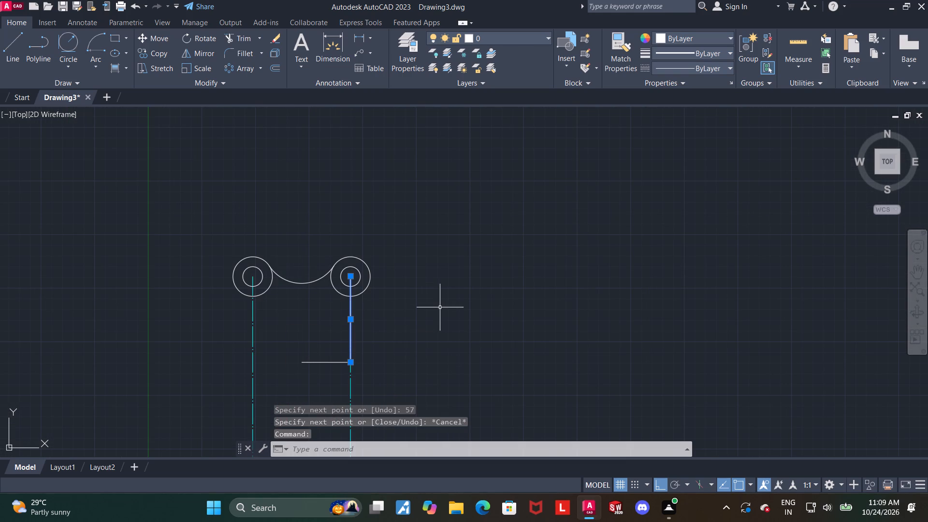
key(Delete)
middle_drag(442, 307, 485, 257)
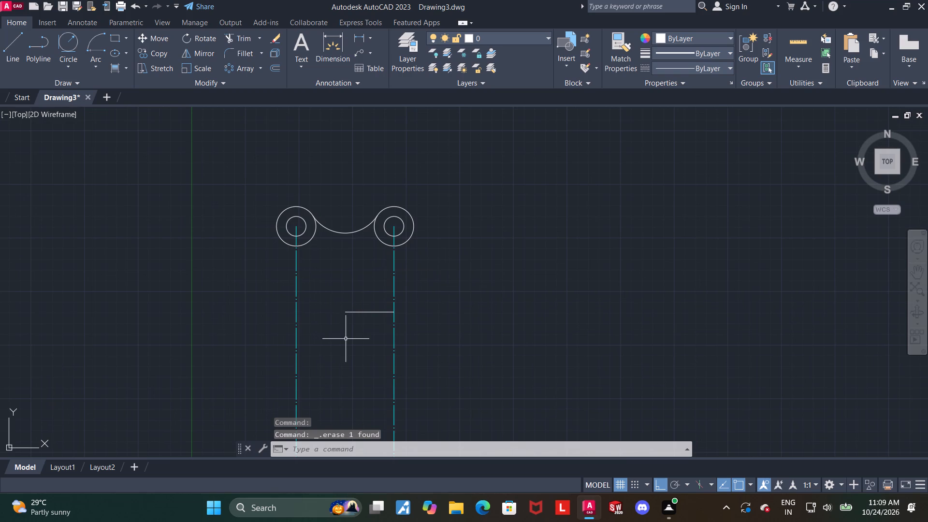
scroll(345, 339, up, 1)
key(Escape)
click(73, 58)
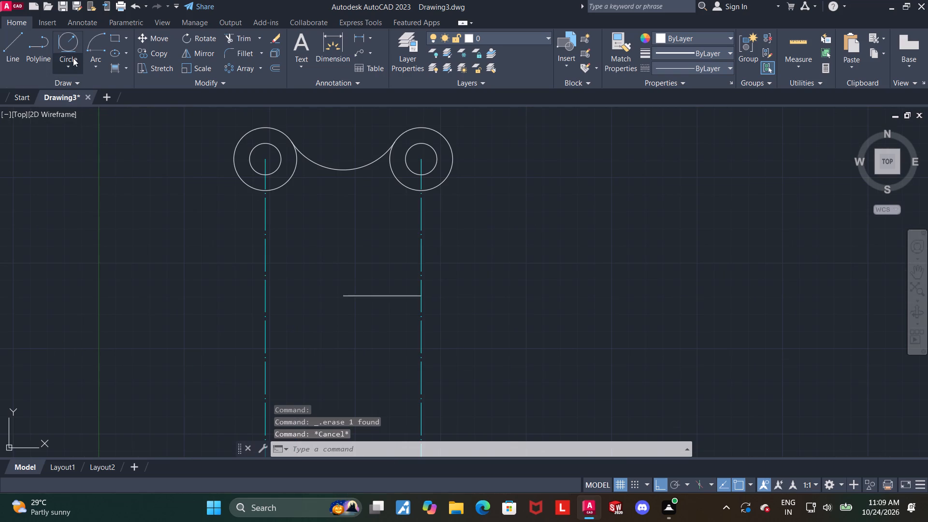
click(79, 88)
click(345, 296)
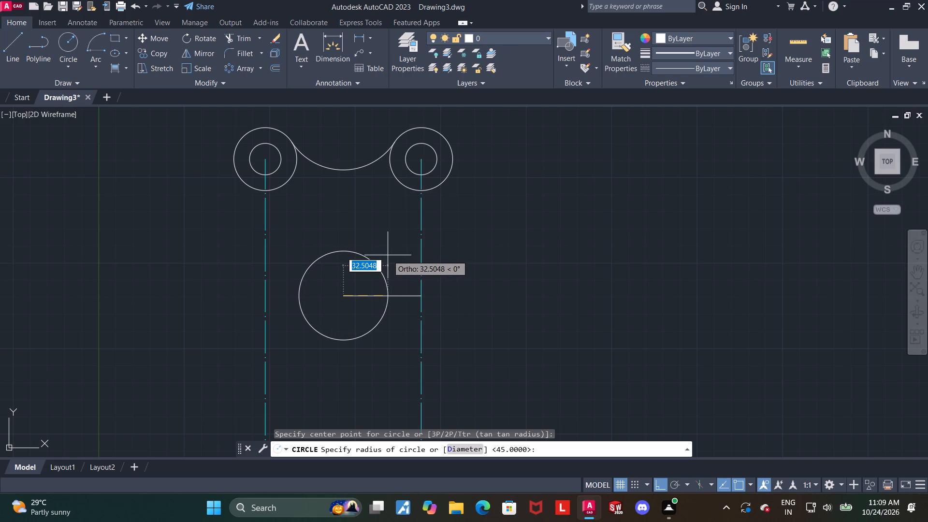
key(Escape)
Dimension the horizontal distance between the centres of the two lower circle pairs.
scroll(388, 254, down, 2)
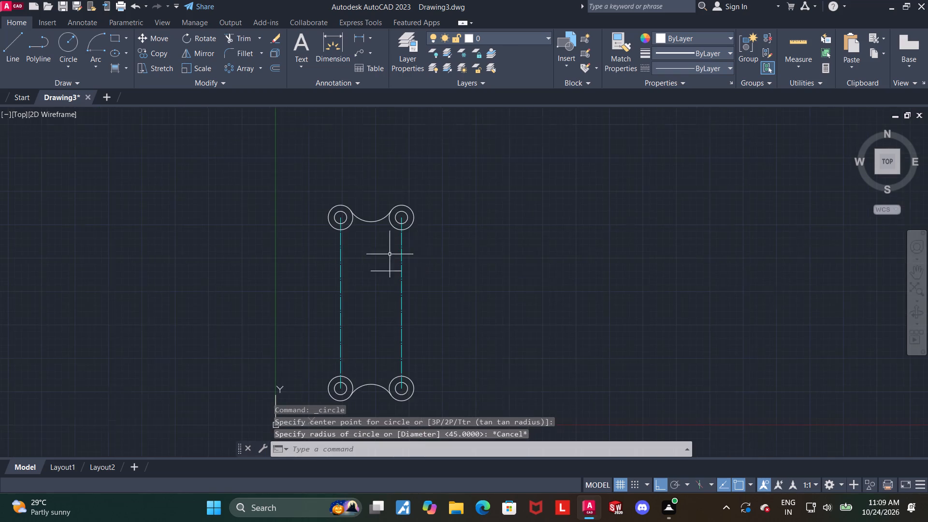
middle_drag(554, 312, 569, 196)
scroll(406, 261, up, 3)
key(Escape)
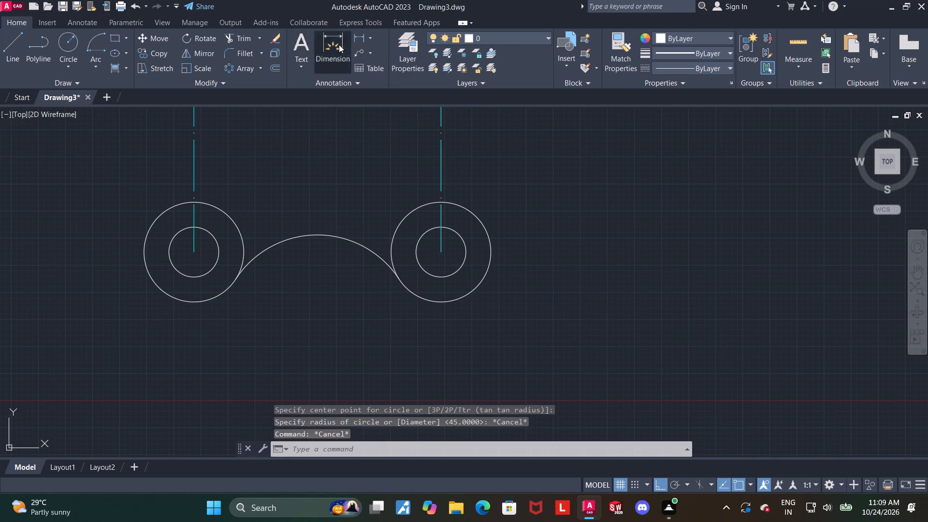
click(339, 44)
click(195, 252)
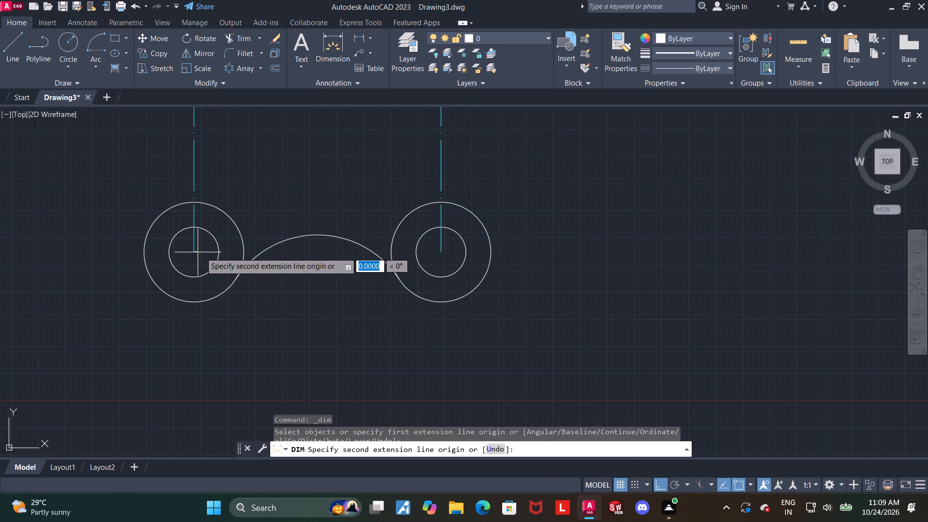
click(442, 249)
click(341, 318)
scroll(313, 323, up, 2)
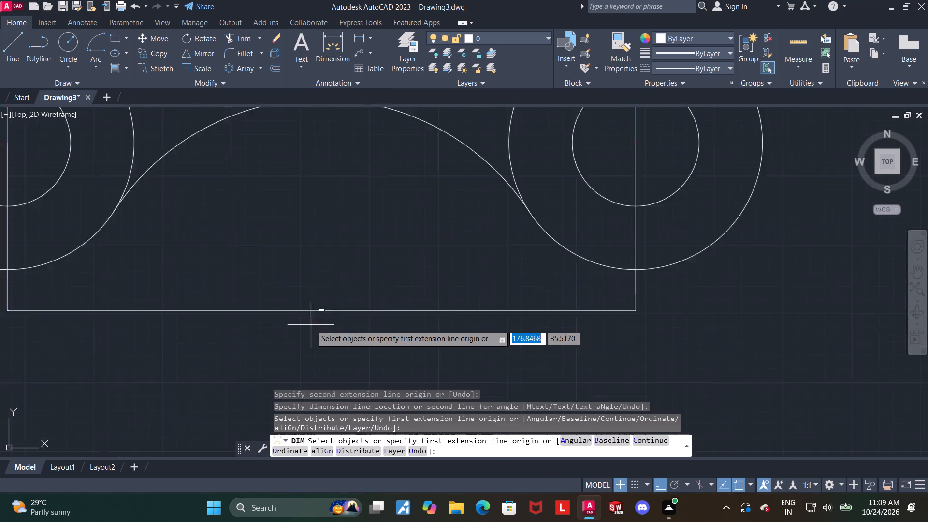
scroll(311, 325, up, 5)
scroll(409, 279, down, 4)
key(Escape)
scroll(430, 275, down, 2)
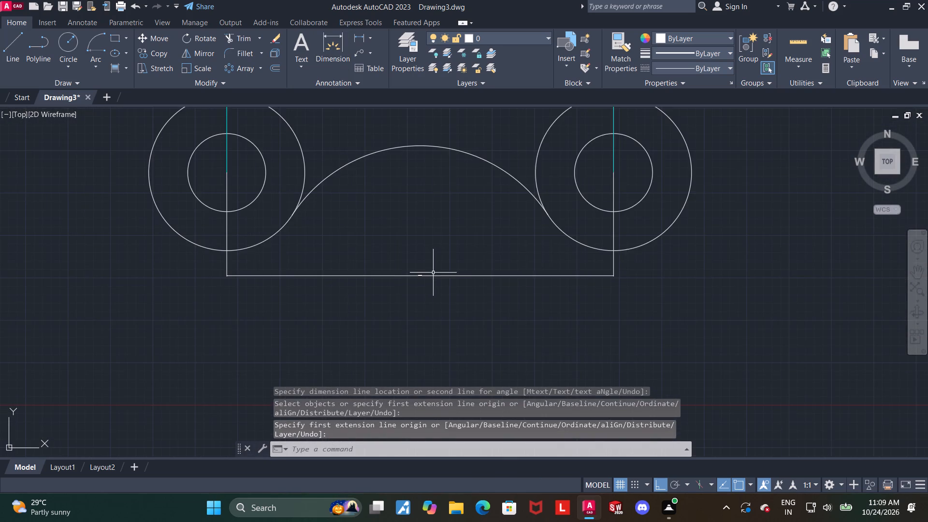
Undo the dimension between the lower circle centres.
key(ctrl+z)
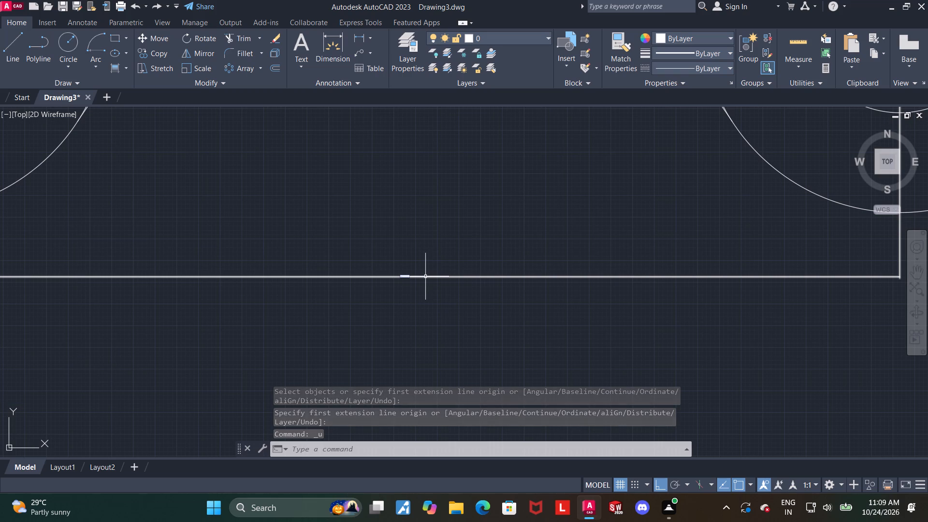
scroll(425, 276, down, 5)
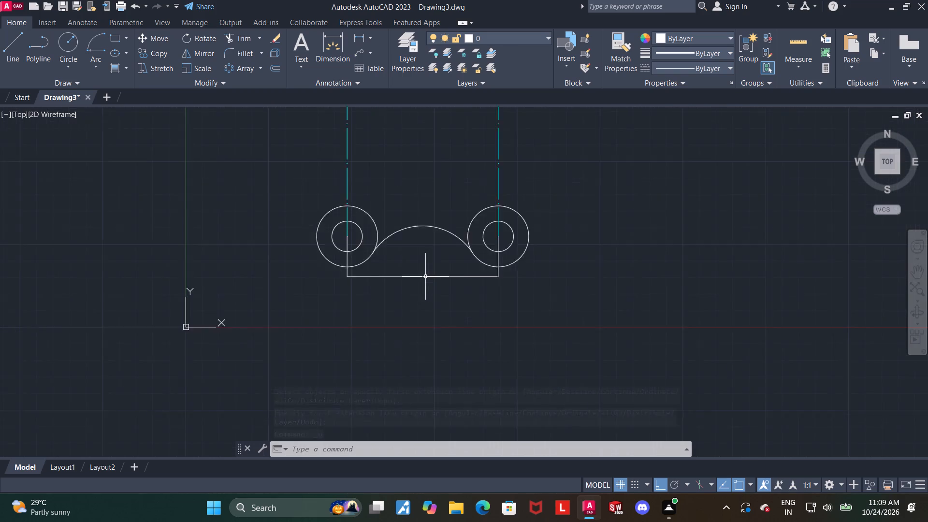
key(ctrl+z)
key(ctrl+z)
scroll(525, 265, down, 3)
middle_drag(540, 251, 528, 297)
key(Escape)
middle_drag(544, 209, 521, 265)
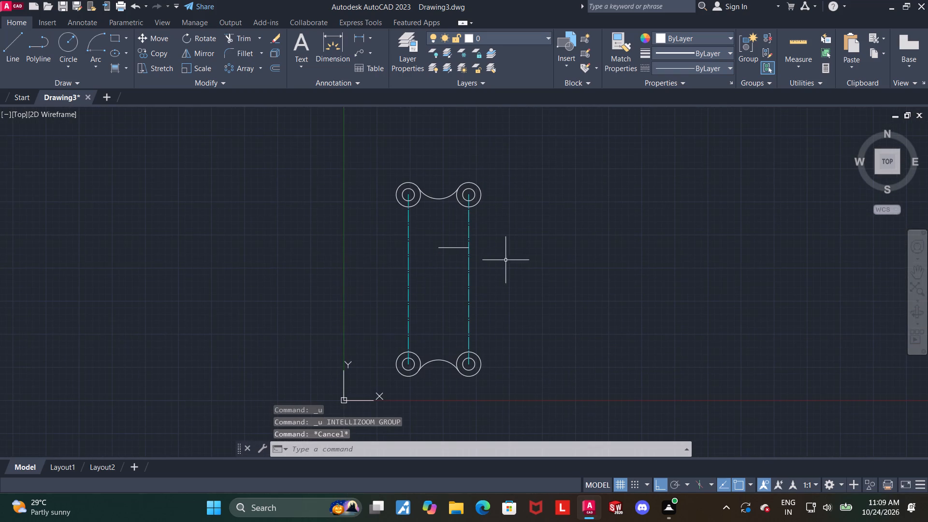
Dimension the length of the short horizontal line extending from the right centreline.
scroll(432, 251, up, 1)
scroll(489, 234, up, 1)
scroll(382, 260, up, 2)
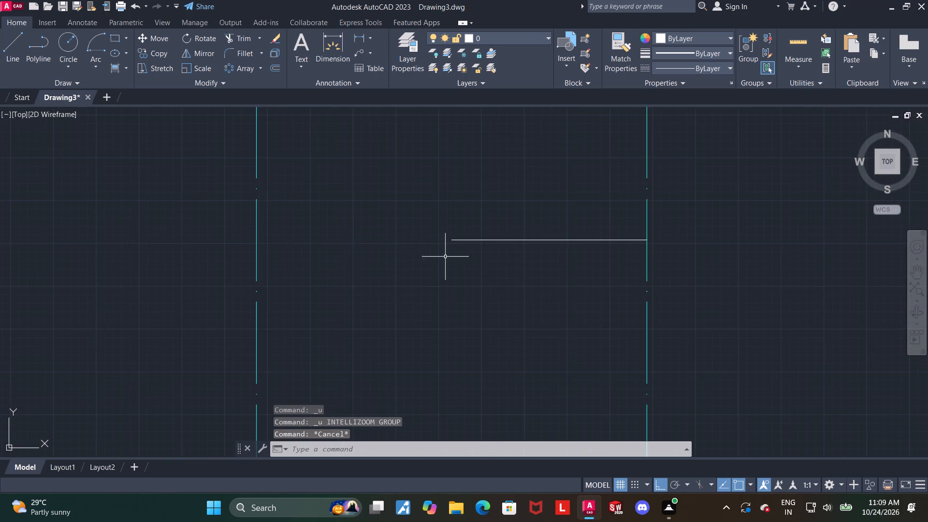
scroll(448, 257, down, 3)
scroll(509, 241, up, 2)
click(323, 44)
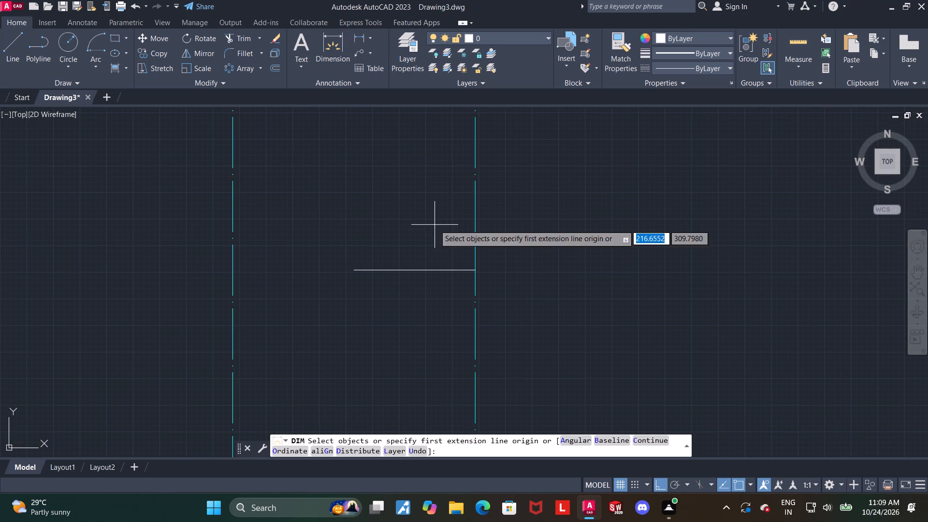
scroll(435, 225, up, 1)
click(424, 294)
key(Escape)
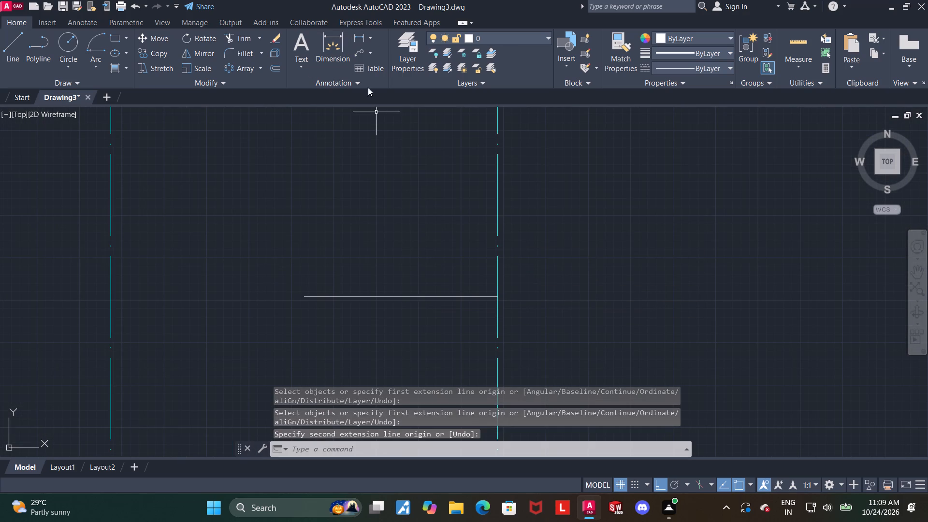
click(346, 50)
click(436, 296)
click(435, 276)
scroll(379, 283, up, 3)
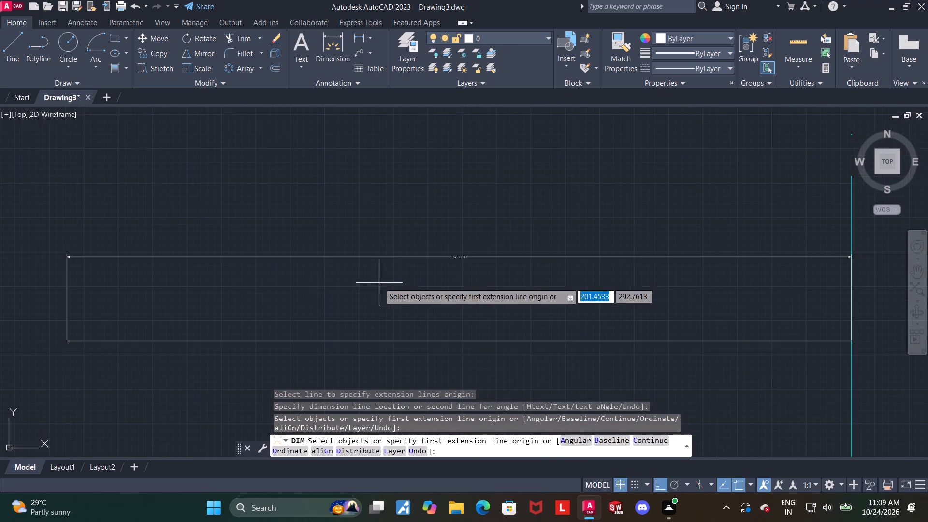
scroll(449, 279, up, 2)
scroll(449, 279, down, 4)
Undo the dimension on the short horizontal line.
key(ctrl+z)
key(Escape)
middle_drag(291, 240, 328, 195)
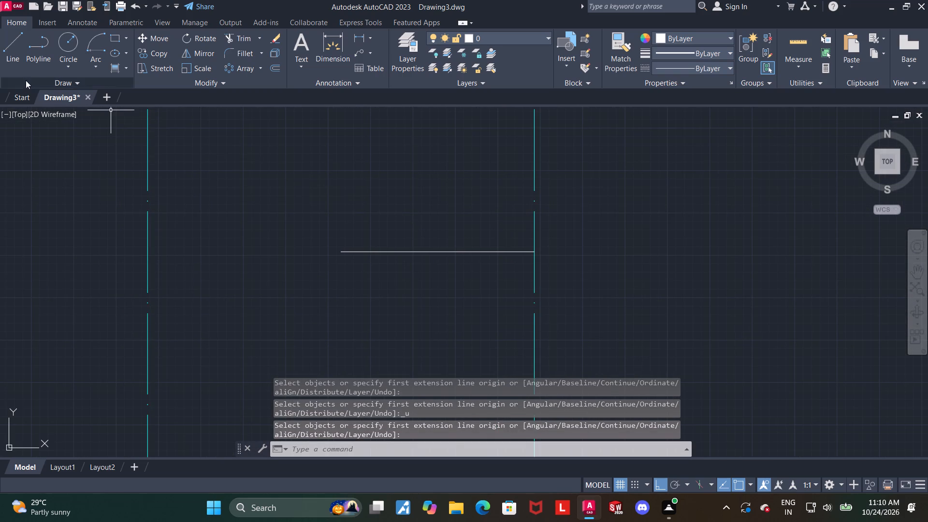
Draw a circle of radius 40 centred on the free left end of the short horizontal line.
click(64, 43)
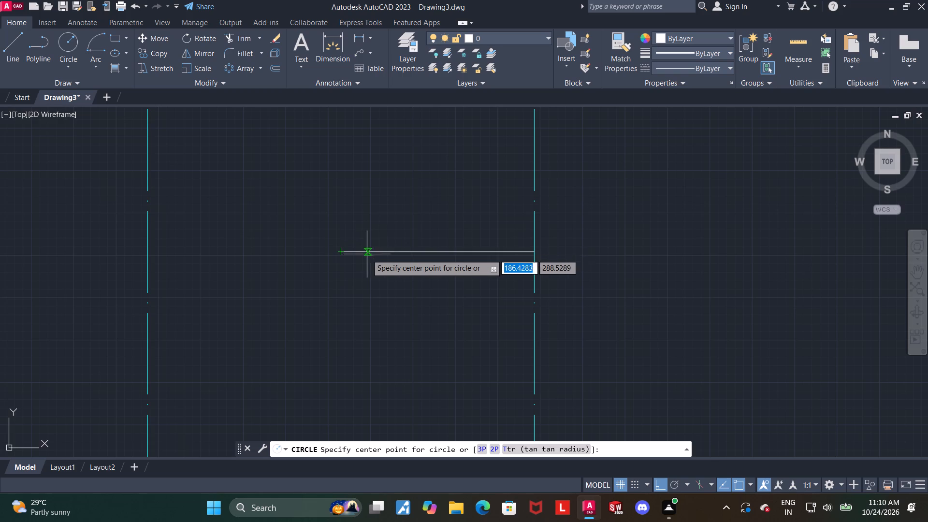
click(342, 252)
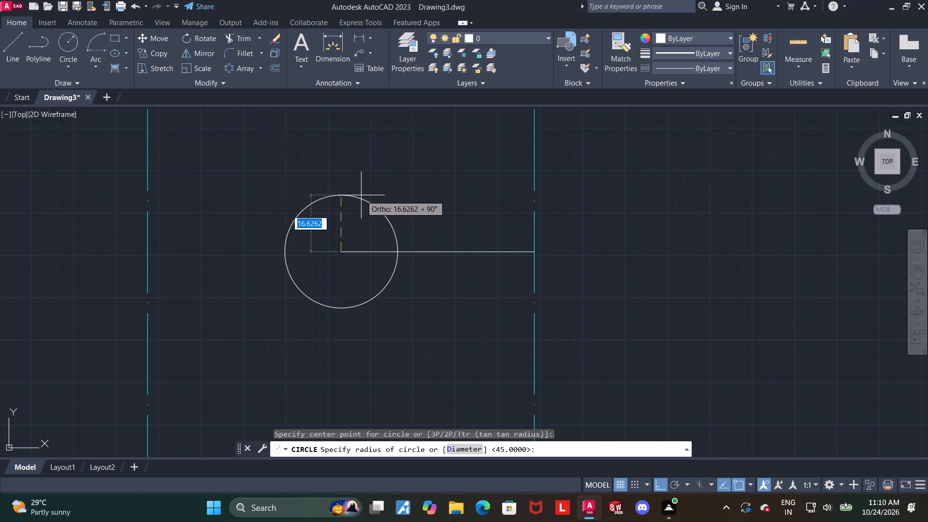
text(40)
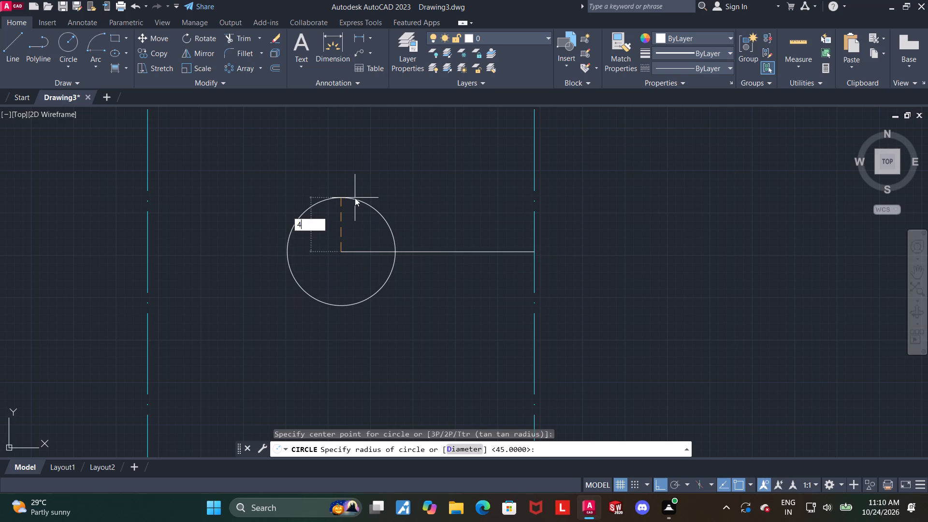
key(Return)
key(Escape)
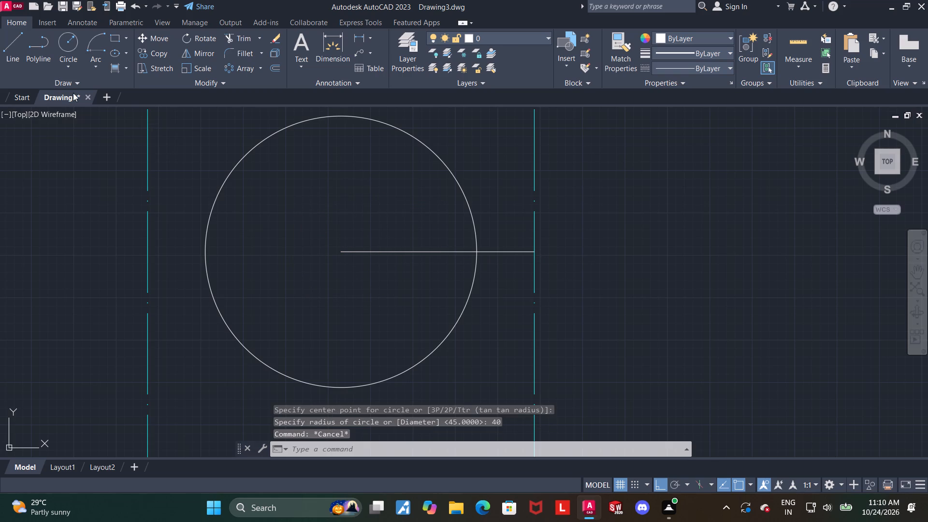
Draw a concentric circle of radius 23 inside the radius 40 circle.
click(73, 51)
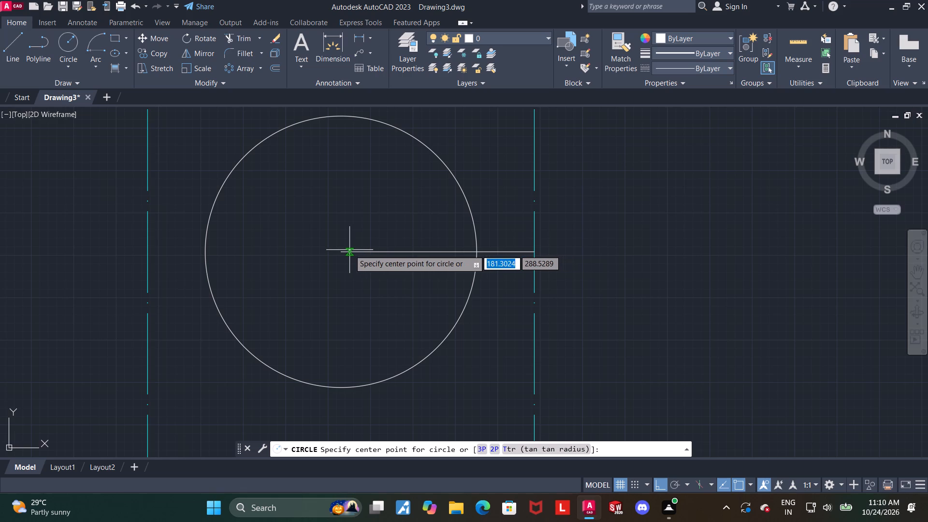
click(343, 250)
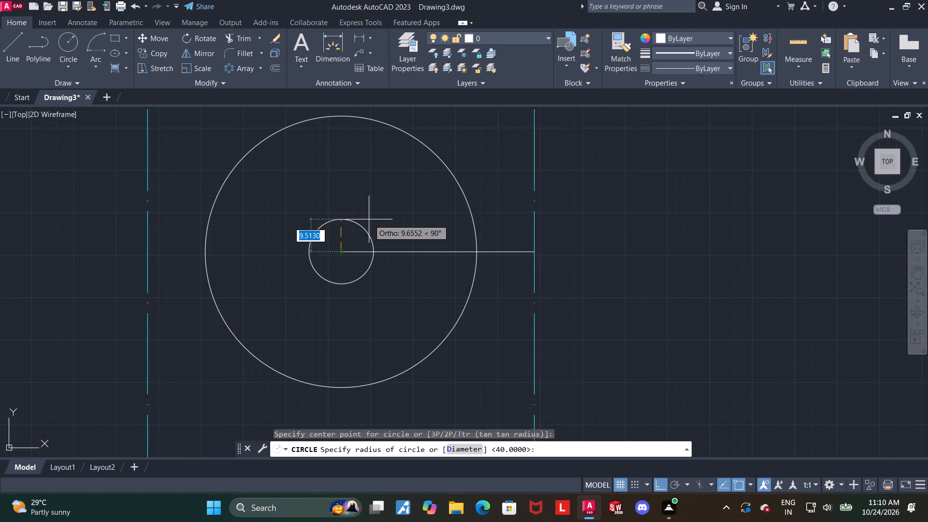
text(23)
key(Return)
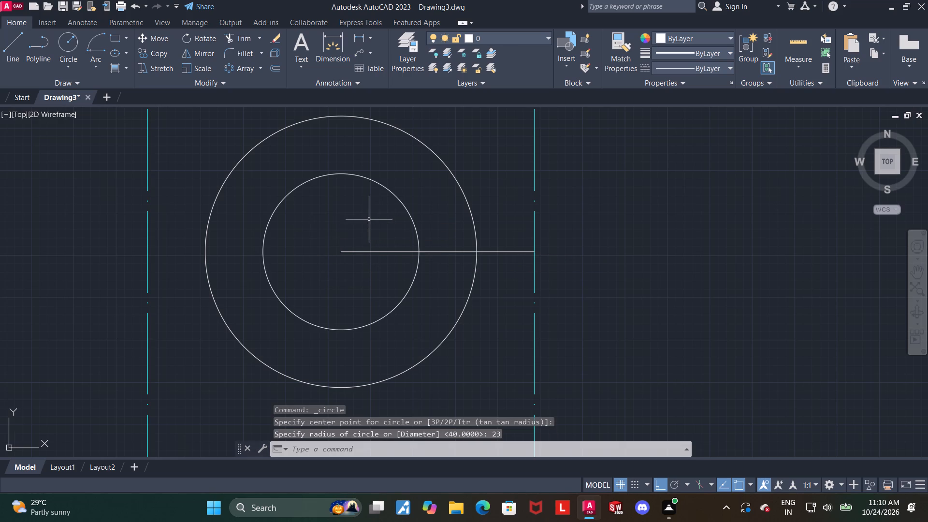
key(Escape)
Draw a horizontal line from the common centre of the two new circles leftward past the outer circle.
click(0, 50)
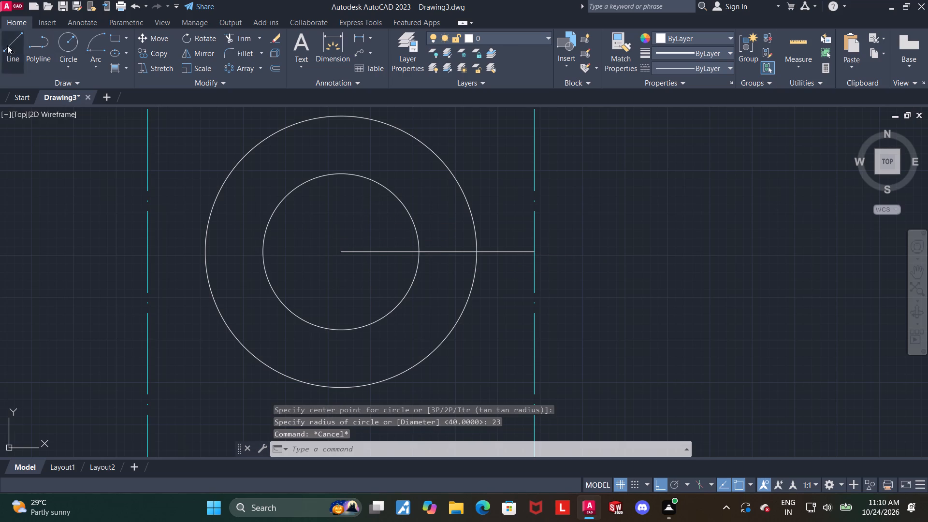
click(9, 44)
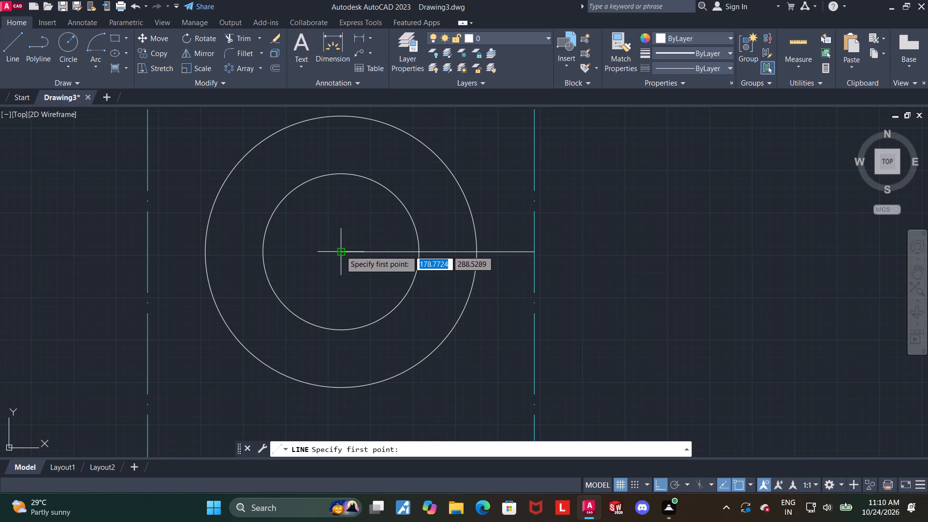
click(340, 250)
click(178, 246)
key(Escape)
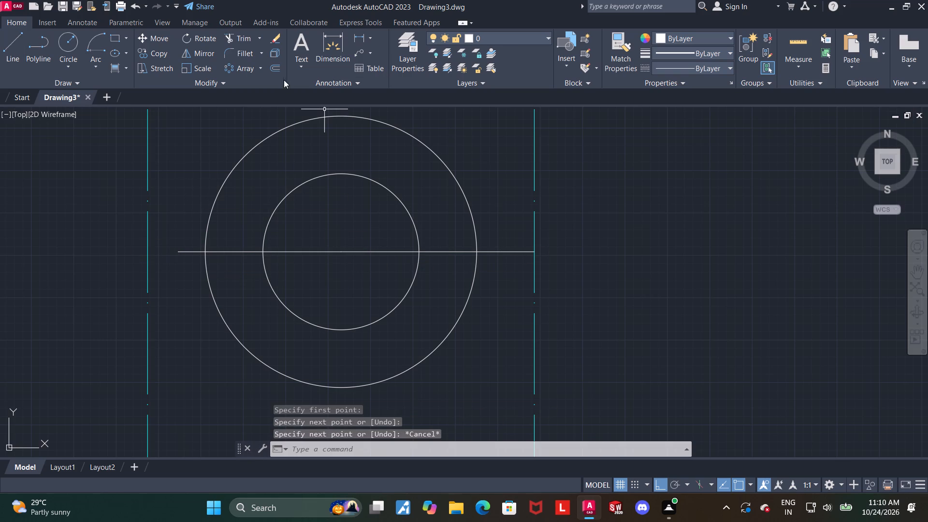
Trim both ends of the horizontal line that extend outside the radius 40 circle.
click(244, 43)
drag(505, 275, 503, 220)
drag(184, 268, 184, 263)
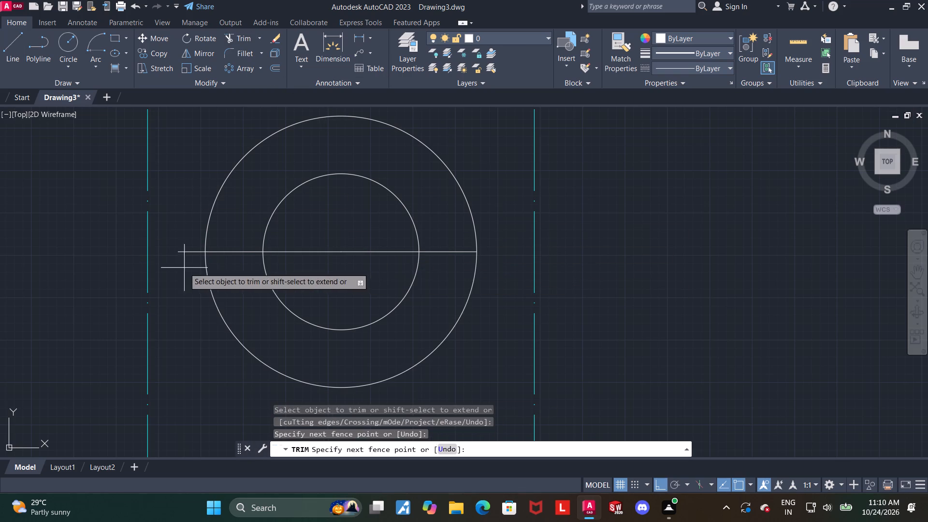
drag(184, 263, 181, 237)
key(Escape)
Join the two collinear horizontal segments across the radius 40 circle into a single line.
click(384, 287)
click(315, 233)
key(j)
key(Return)
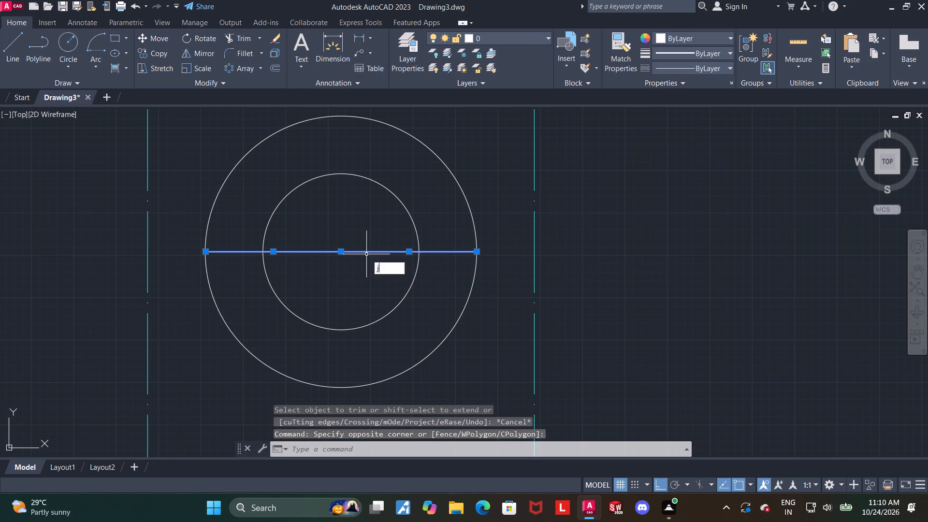
Trim away the lower halves of the radius 40 and radius 23 circles below the horizontal line.
middle_drag(365, 322, 348, 259)
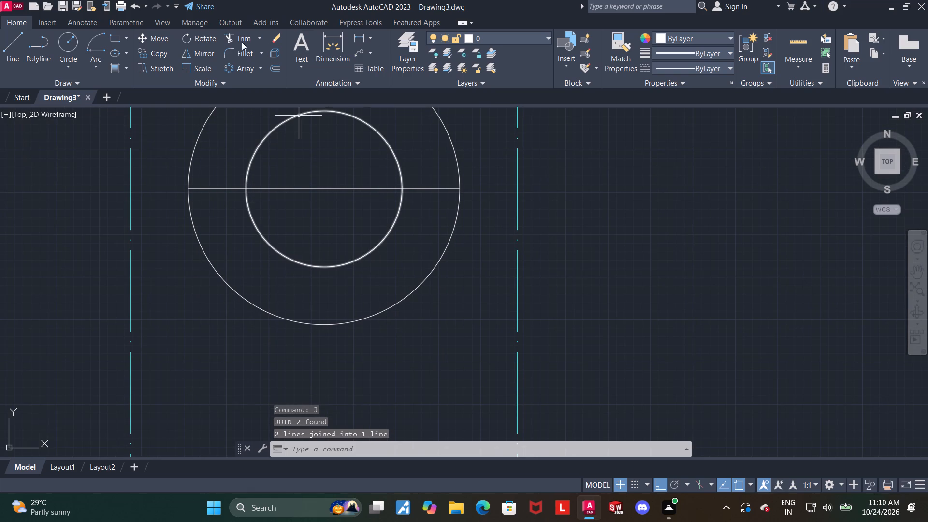
click(240, 43)
drag(217, 296, 291, 227)
scroll(306, 252, down, 1)
middle_drag(315, 257, 318, 339)
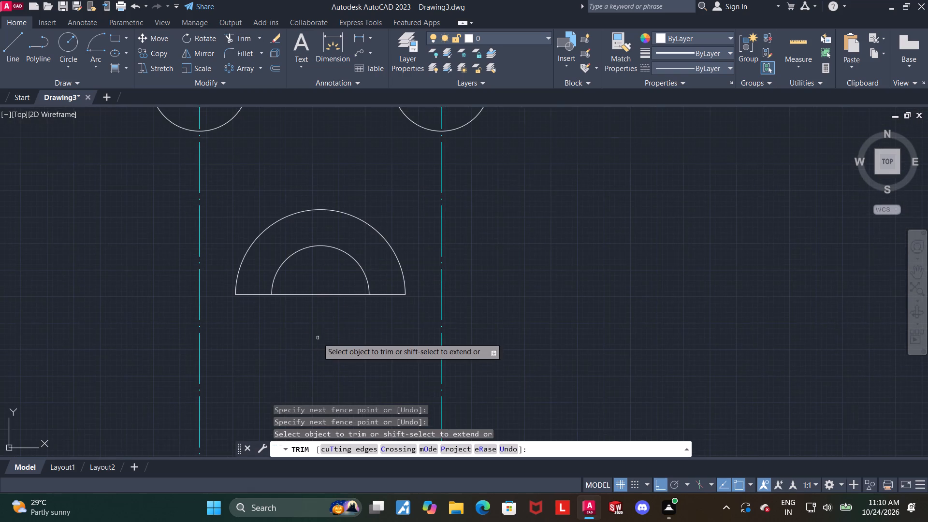
middle_drag(325, 297, 317, 286)
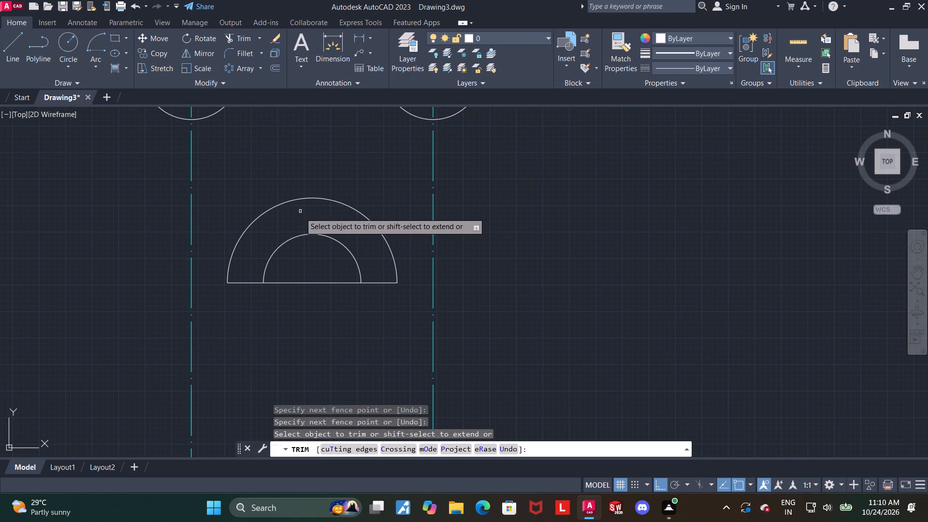
click(306, 283)
key(ctrl+z)
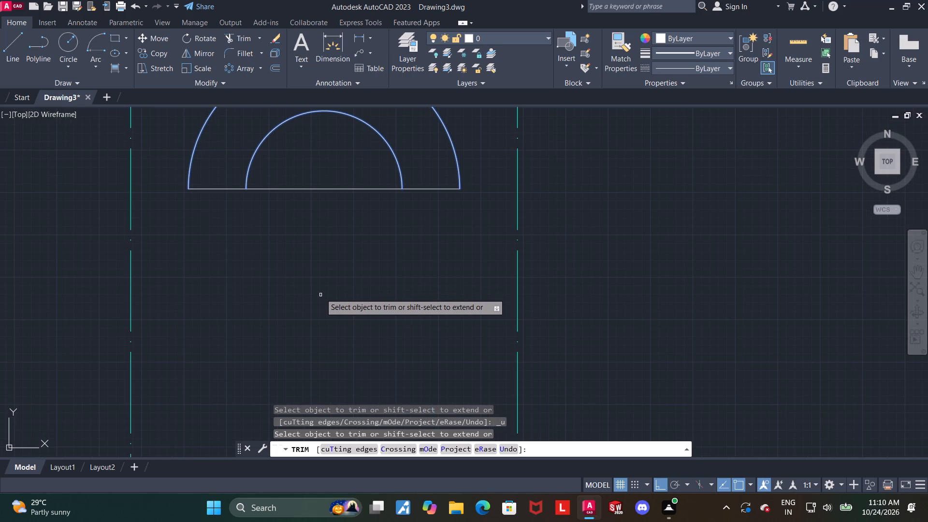
key(Escape)
key(Escape)
Change the semicircles' horizontal base line to the ACAD_ISO04W100 linetype and cyan colour.
drag(324, 272, 324, 266)
click(319, 172)
click(697, 74)
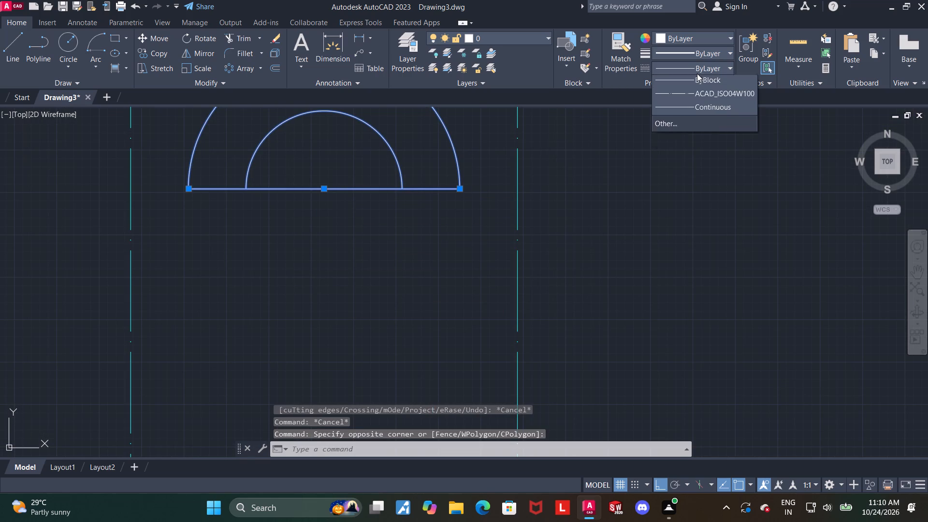
click(697, 109)
click(692, 34)
click(692, 154)
key(Escape)
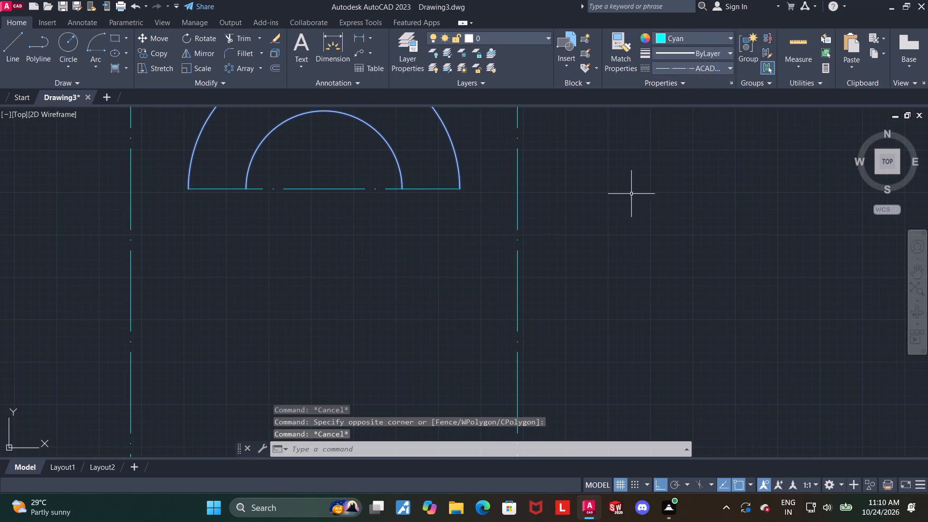
scroll(549, 237, down, 3)
key(Escape)
key(Escape)
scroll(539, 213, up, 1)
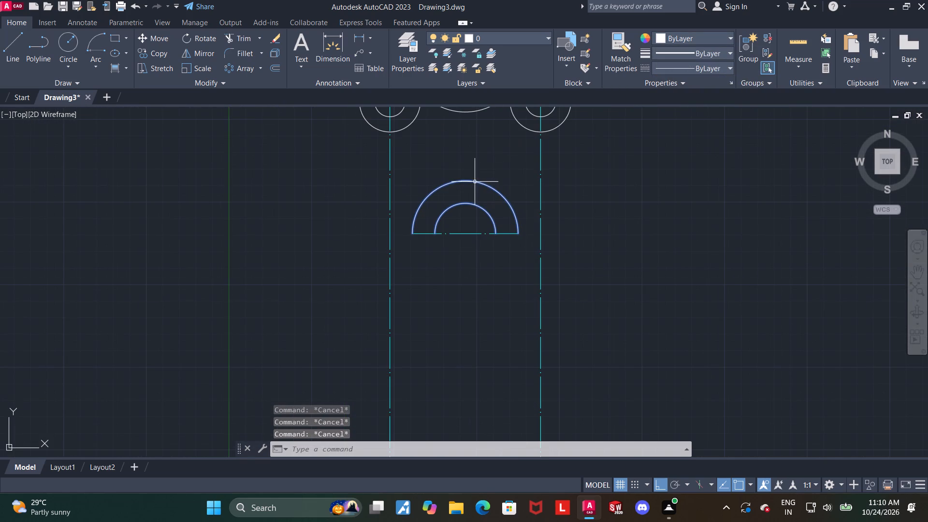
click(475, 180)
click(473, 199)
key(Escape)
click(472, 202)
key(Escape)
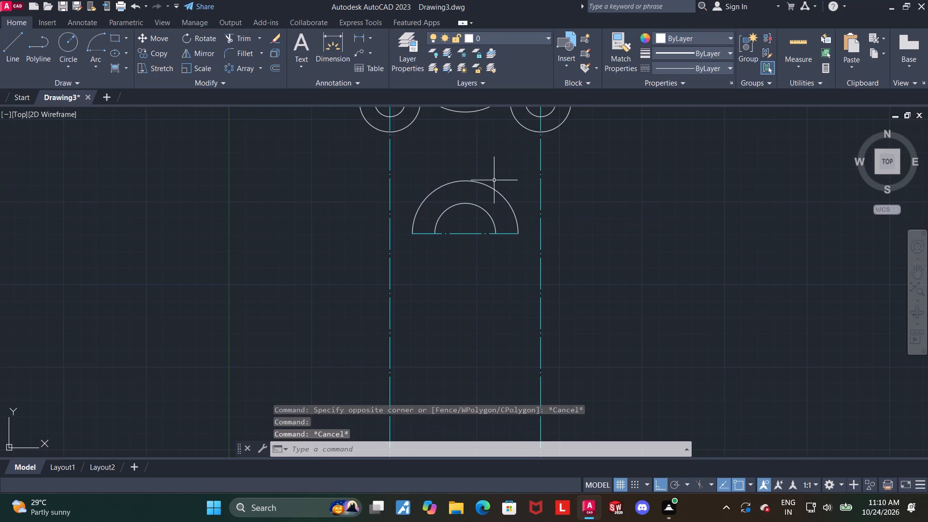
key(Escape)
Draw connected lines from the centre of the lower-right circle pair, 100 vertically upward and 57 horizontally to the left.
middle_drag(551, 212, 483, 182)
scroll(505, 196, down, 1)
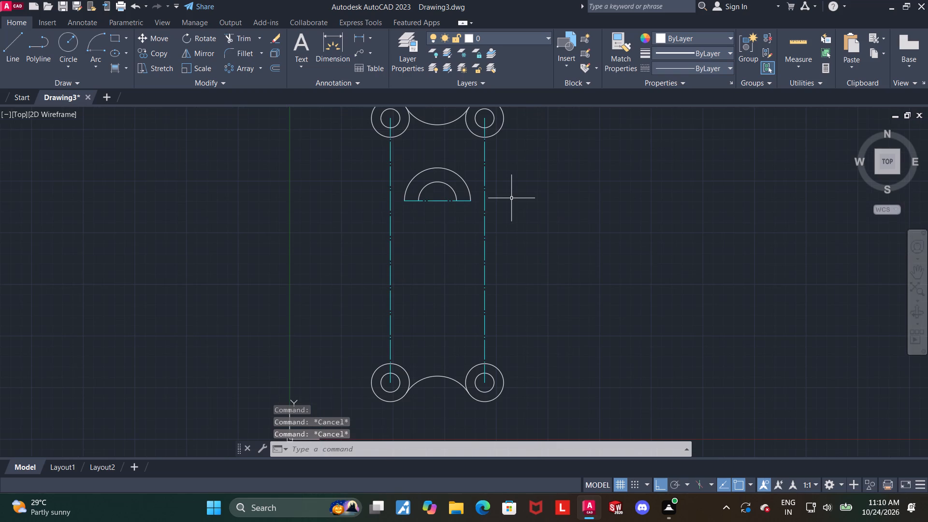
middle_drag(572, 254, 572, 234)
scroll(571, 286, up, 1)
click(9, 48)
middle_drag(482, 359, 479, 299)
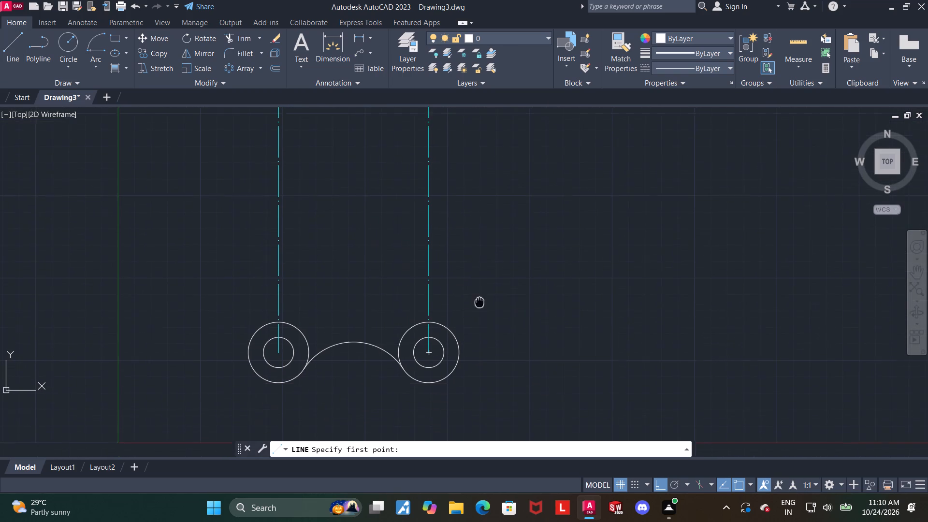
middle_drag(479, 299, 479, 295)
key(Escape)
click(11, 35)
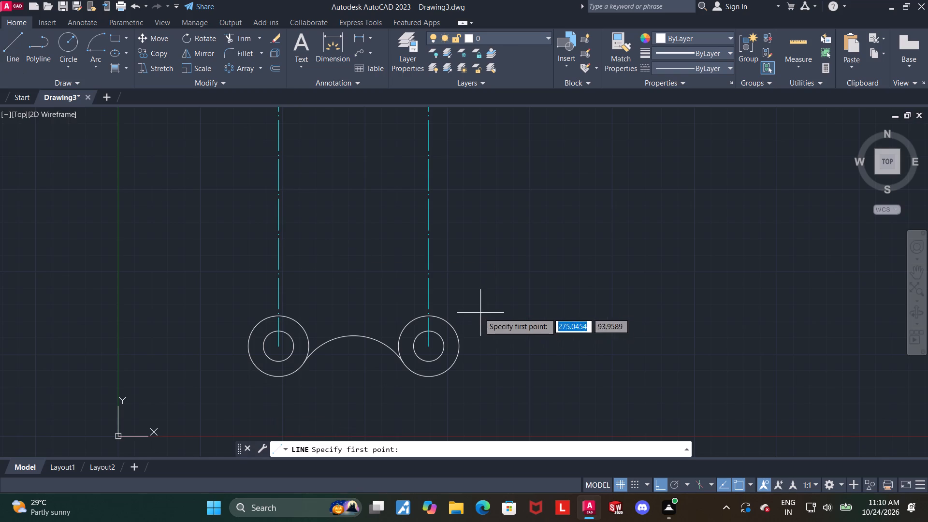
scroll(461, 319, up, 2)
click(371, 389)
scroll(371, 380, down, 3)
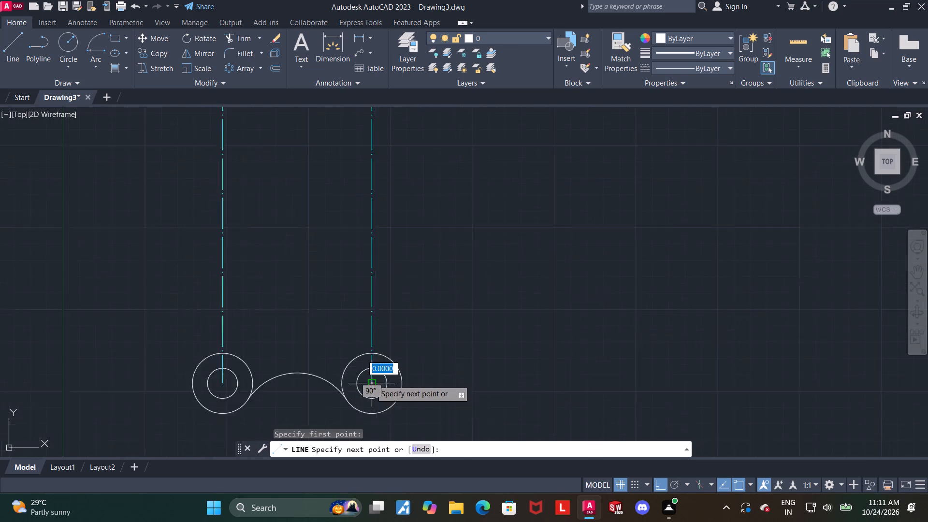
text(100)
key(Return)
scroll(383, 282, down, 2)
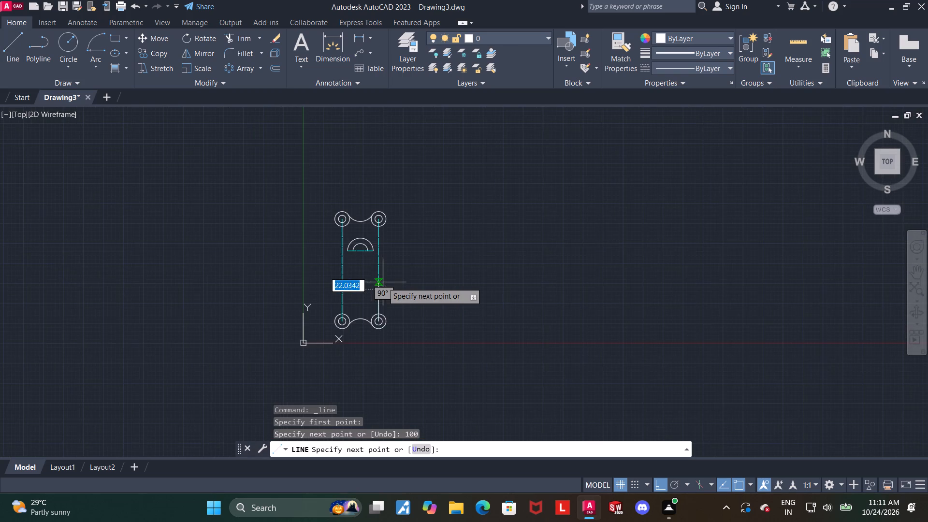
scroll(363, 288, up, 2)
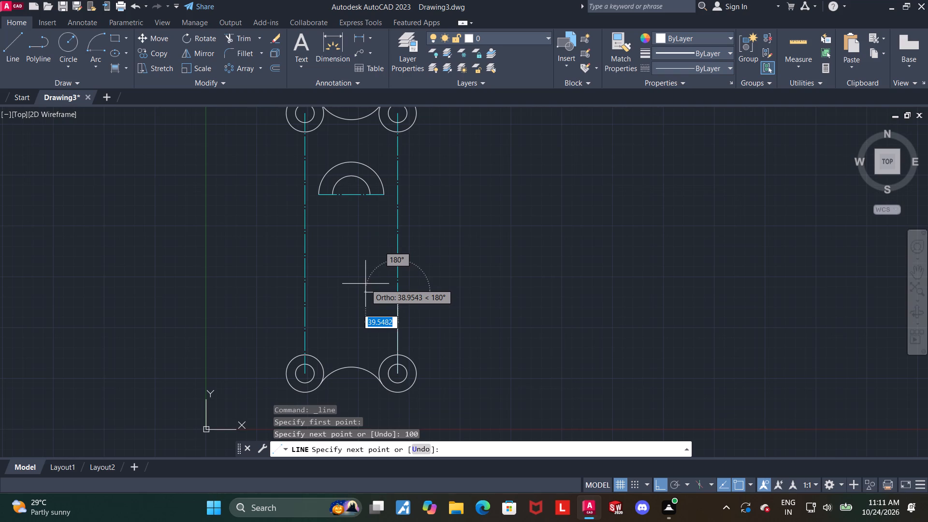
text(57)
key(Return)
key(Escape)
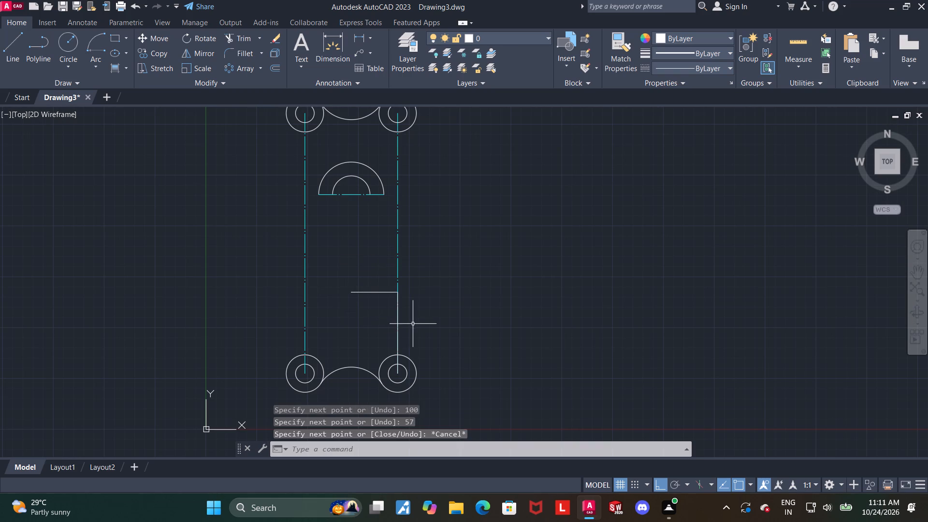
Delete the 100-unit vertical construction line above the lower-right circle pair, keeping the horizontal segment.
click(399, 321)
key(Delete)
Draw a circle centred on the left end of the 57-unit horizontal line.
scroll(375, 277, up, 2)
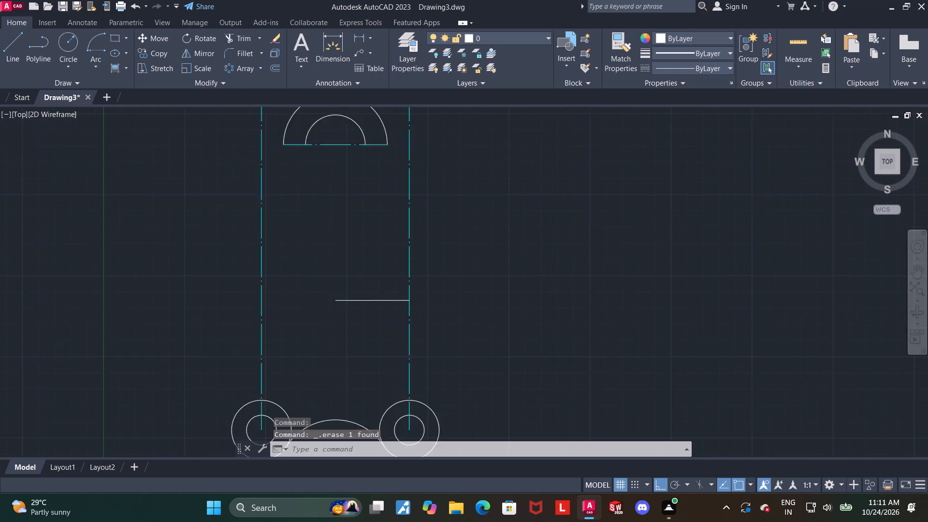
click(67, 43)
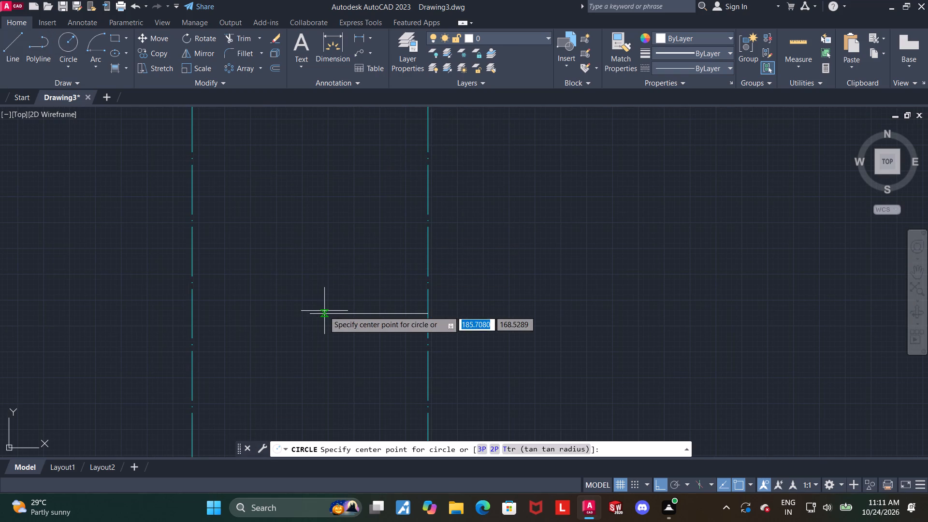
click(310, 312)
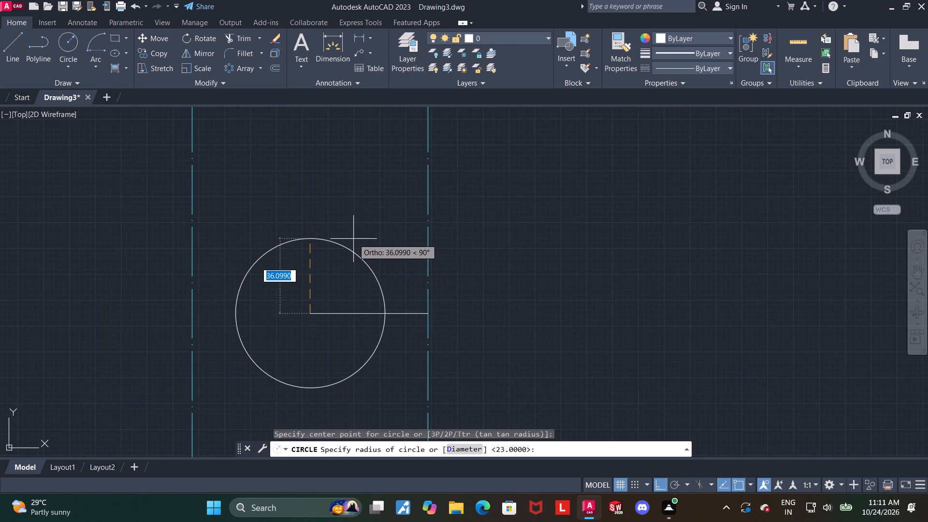
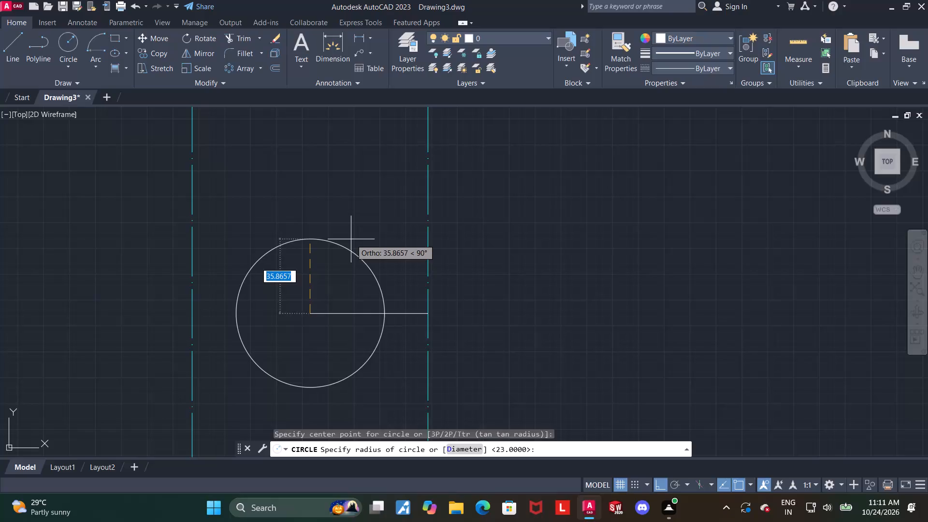
Set the radius of the circle at the horizontal line's end to 40.
text(40)
key(Return)
key(Escape)
Draw a concentric circle of radius 23 inside the 40-radius circle.
click(72, 45)
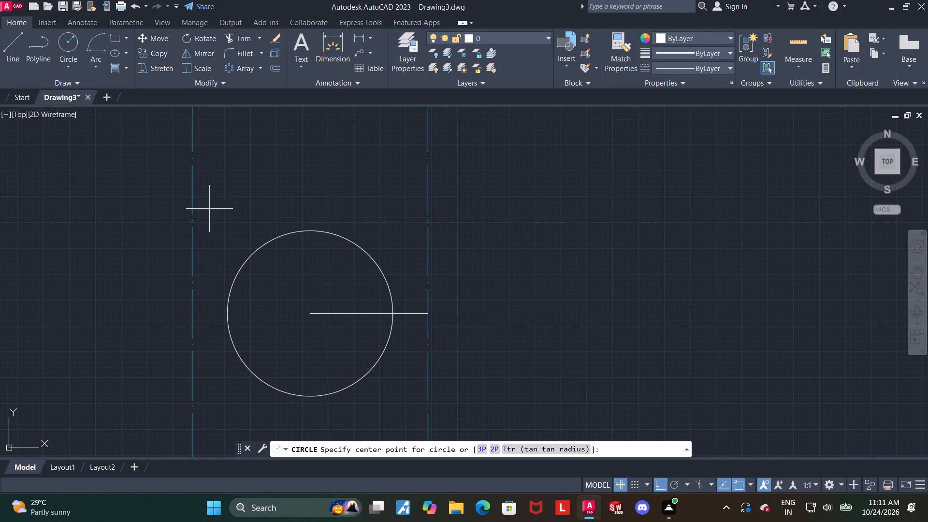
click(306, 311)
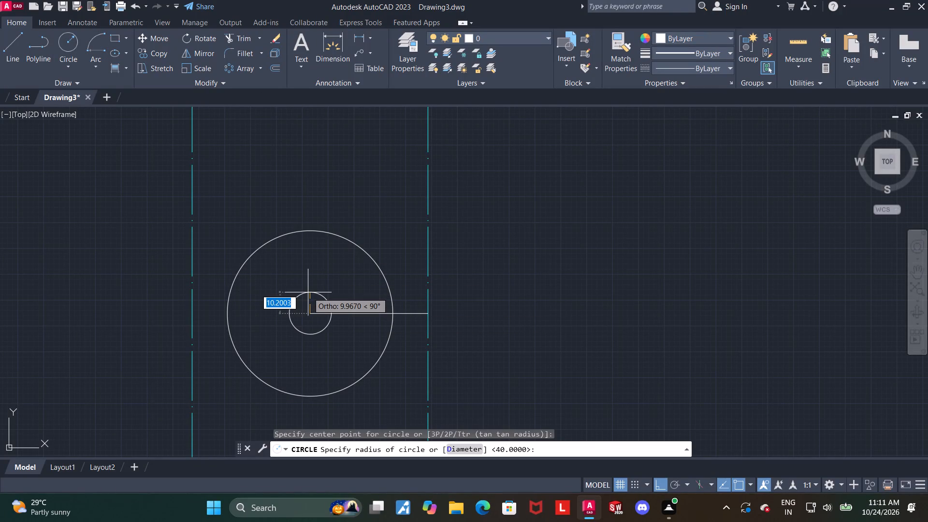
text(23)
key(Return)
key(Escape)
Draw a vertical line from the outer circle's left quadrant up to the left end of the outer semicircle.
scroll(175, 181, down, 2)
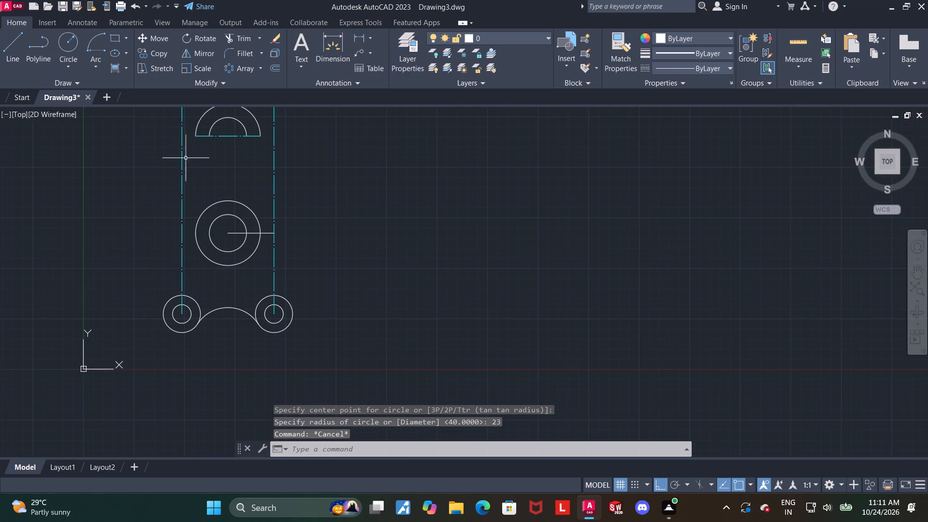
middle_drag(197, 168, 197, 224)
click(12, 43)
scroll(174, 155, up, 1)
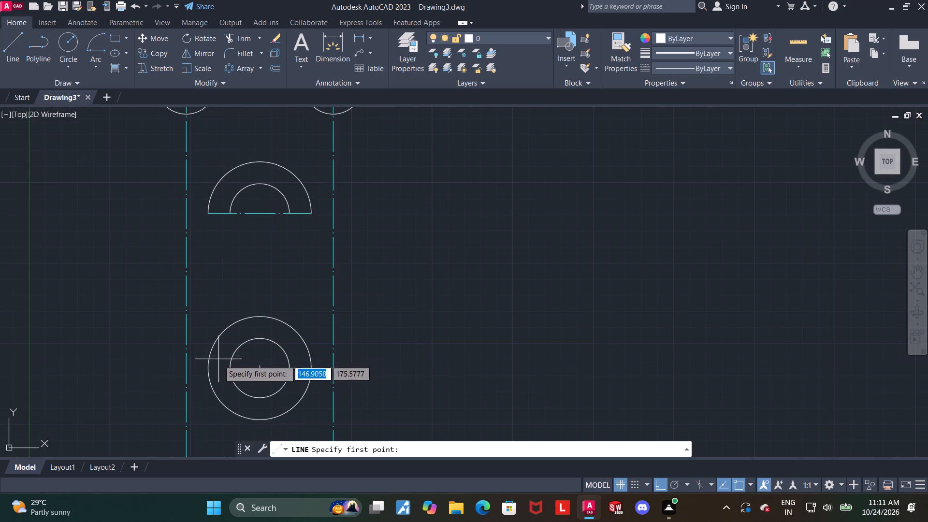
click(211, 368)
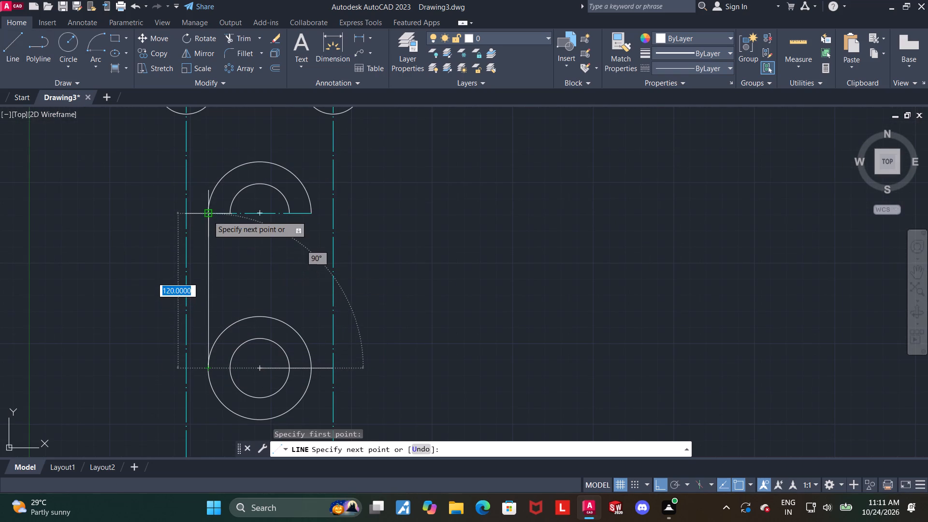
click(208, 216)
key(Escape)
key(Escape)
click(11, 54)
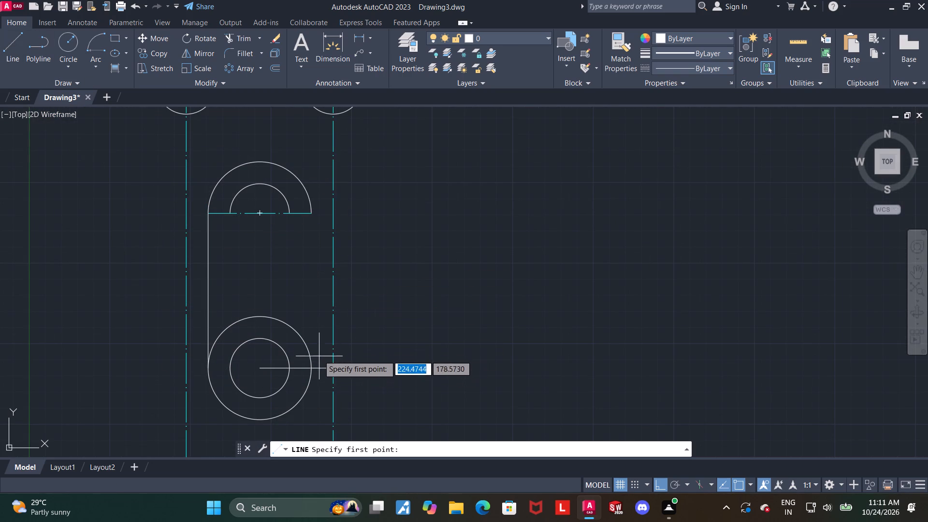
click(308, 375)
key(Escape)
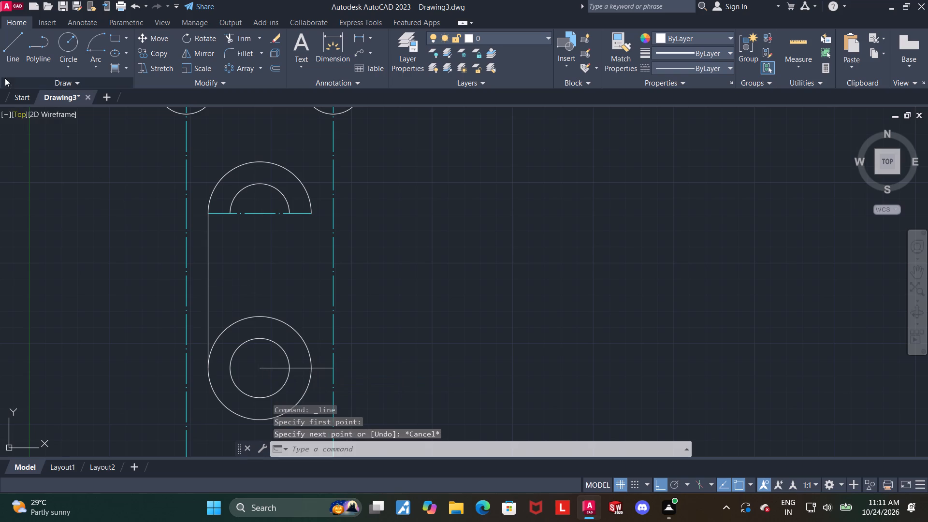
Delete the 57-unit horizontal construction line running from the circles' centre to the right-hand centreline.
click(323, 369)
key(Delete)
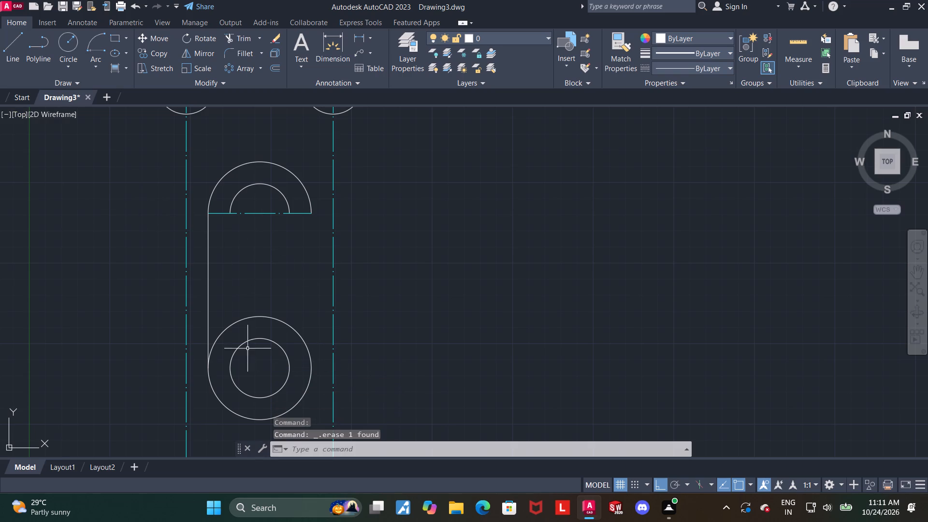
Draw a vertical line from the outer circle's right quadrant up to the right end of the outer semicircle.
click(8, 43)
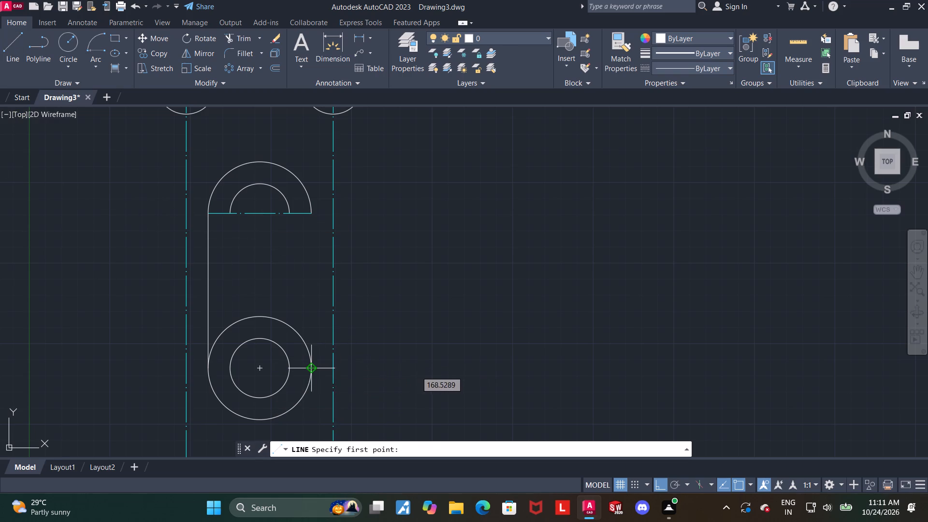
click(309, 371)
click(309, 214)
key(Escape)
key(Escape)
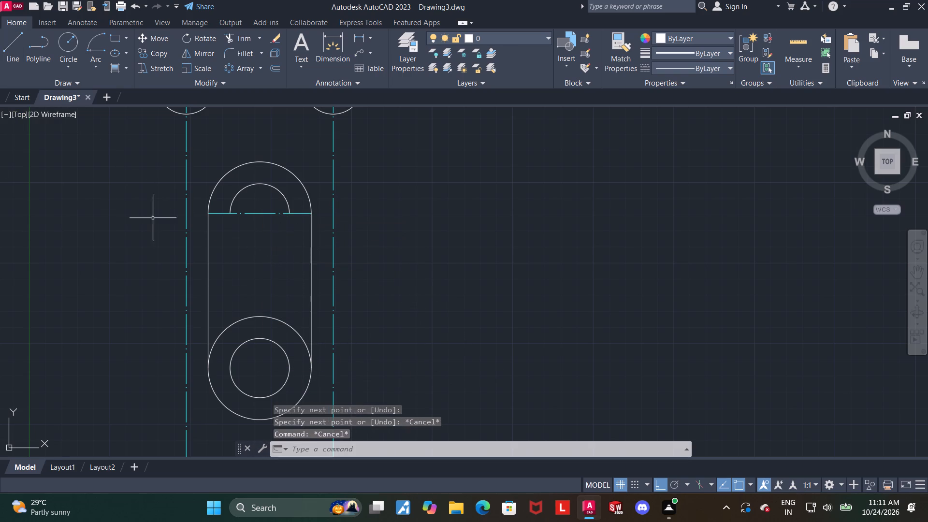
Draw two vertical lines joining the inner circle's left and right quadrants to the ends of the inner semicircle.
click(9, 43)
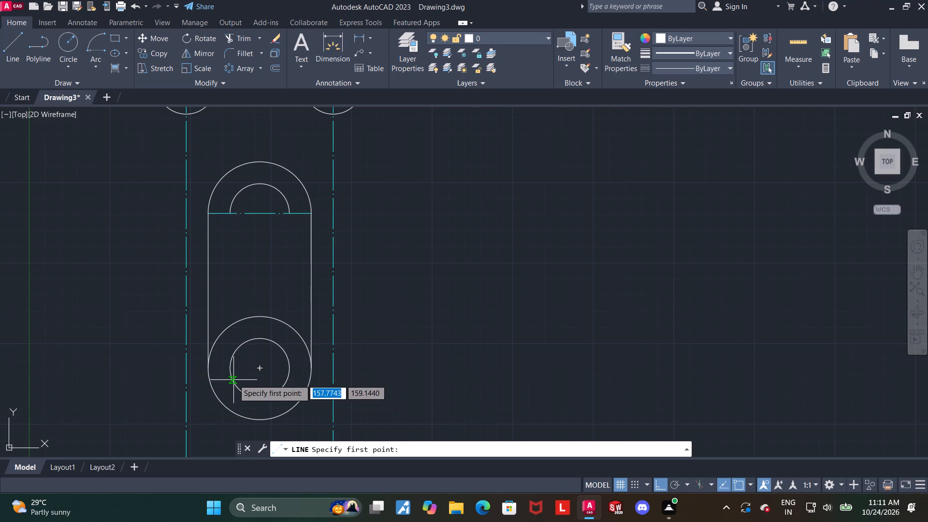
click(229, 372)
click(232, 213)
key(Escape)
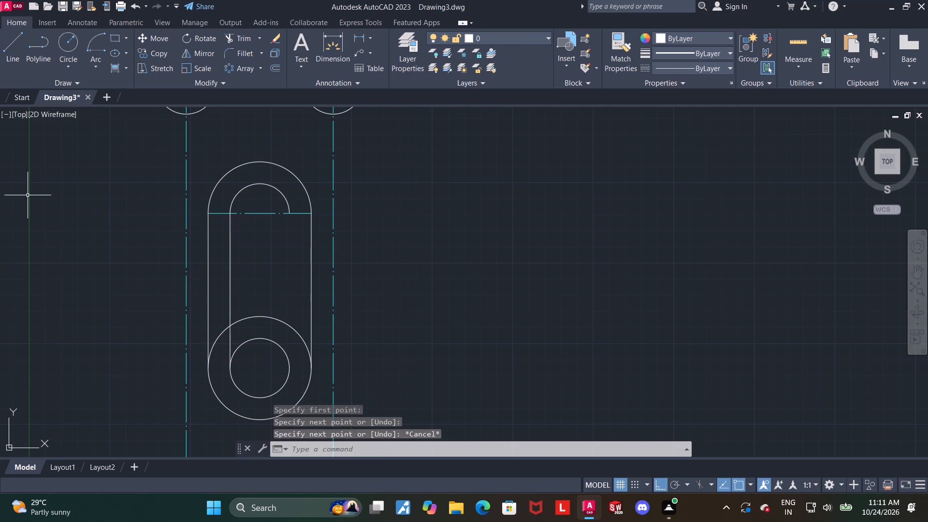
click(9, 44)
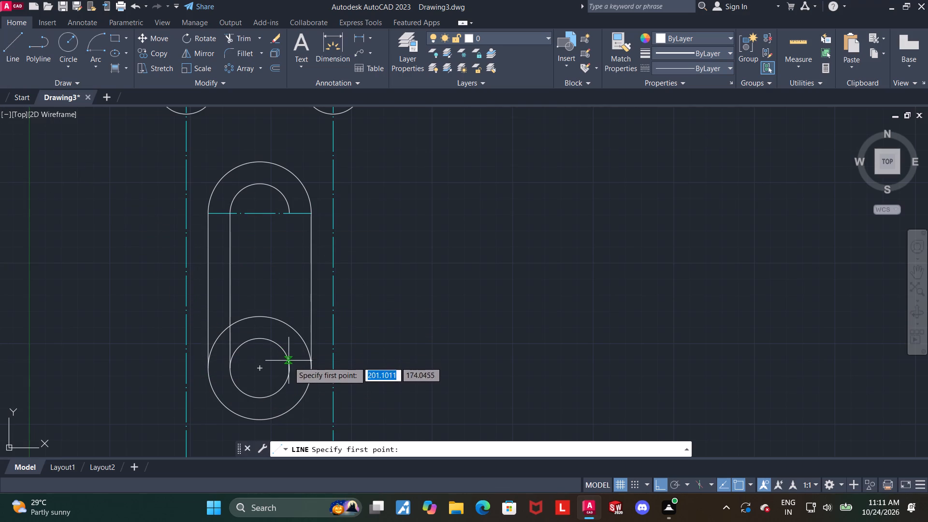
click(289, 367)
click(291, 215)
key(Escape)
key(Escape)
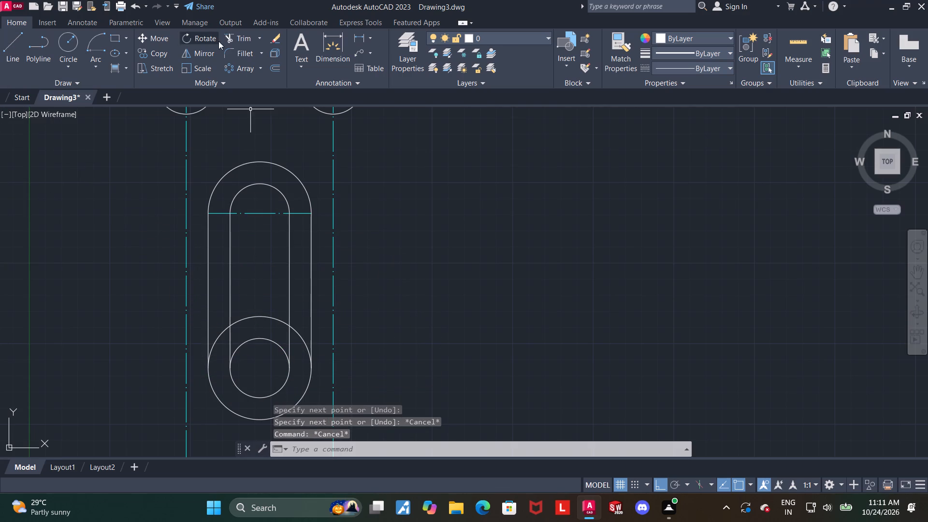
Trim away the upper halves of the lower inner and outer circles to form two nested slot outlines.
click(234, 37)
drag(262, 354, 259, 304)
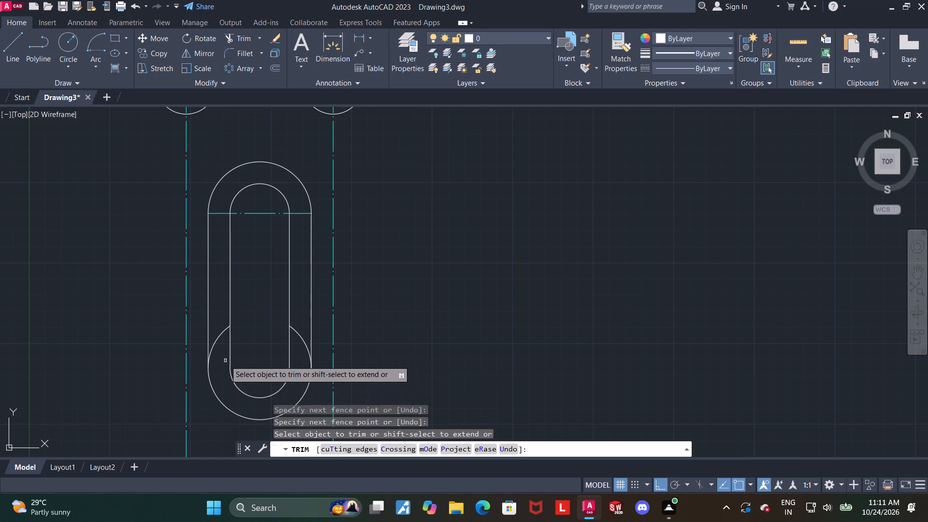
drag(217, 352, 217, 320)
drag(301, 345, 296, 323)
scroll(390, 330, down, 1)
middle_drag(404, 345, 404, 293)
scroll(333, 346, up, 1)
key(Escape)
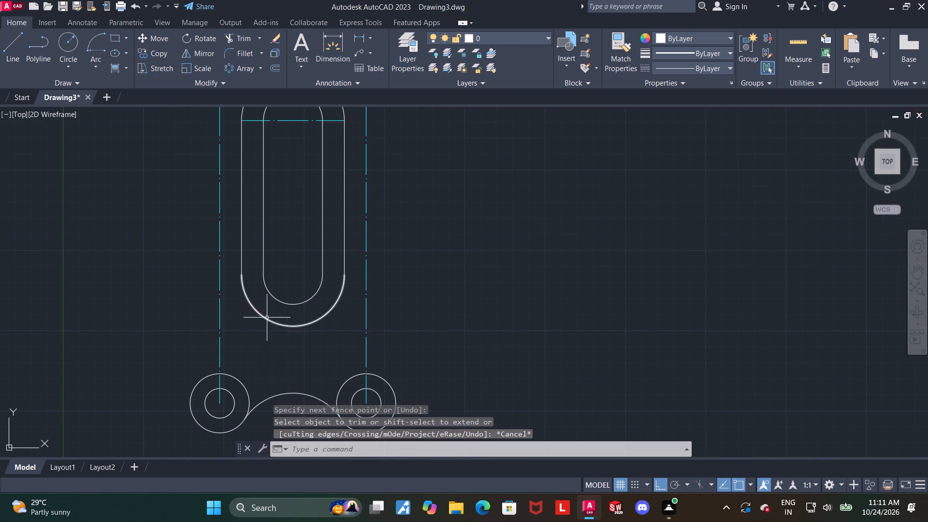
Draw a horizontal line across the slot's lower arc centre, extending slightly past both outer sides.
scroll(267, 318, up, 1)
click(11, 53)
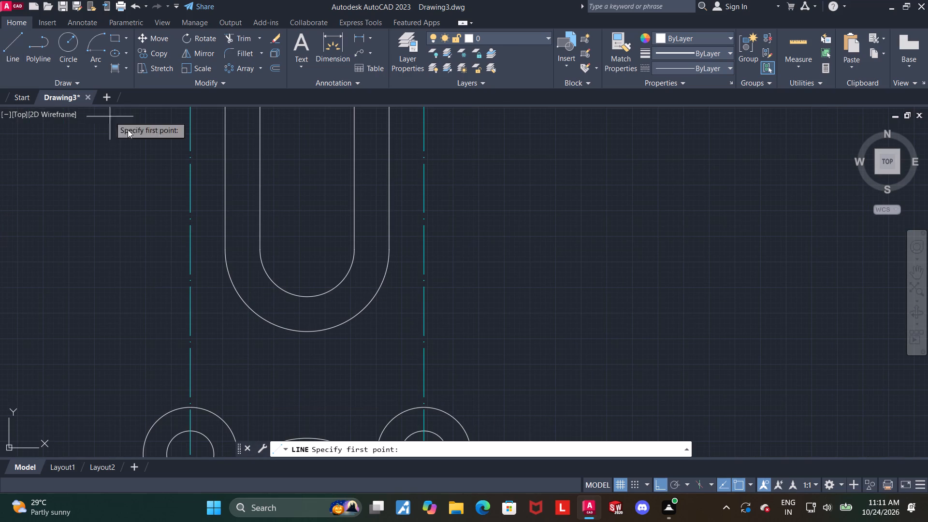
click(214, 248)
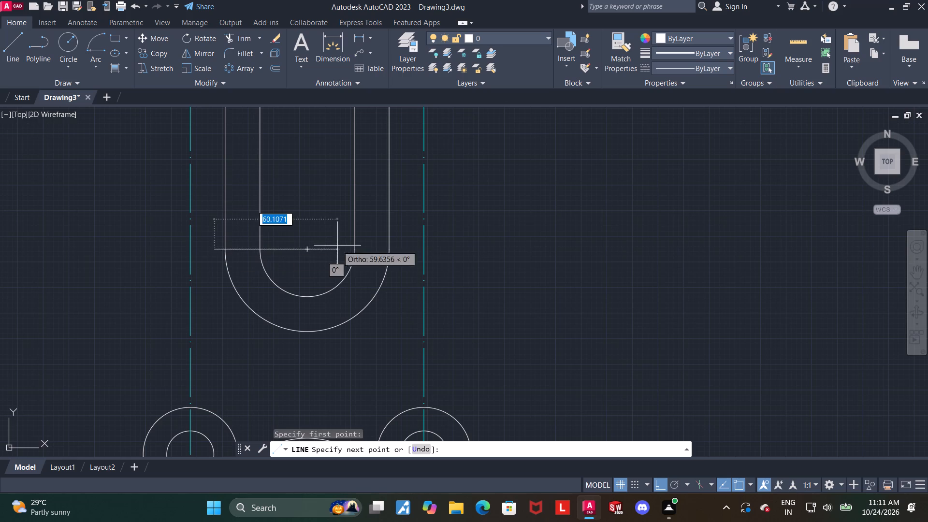
click(402, 245)
key(Escape)
Change the slot's lower horizontal line to the dash-dot centreline linetype and cyan colour.
click(319, 272)
click(293, 229)
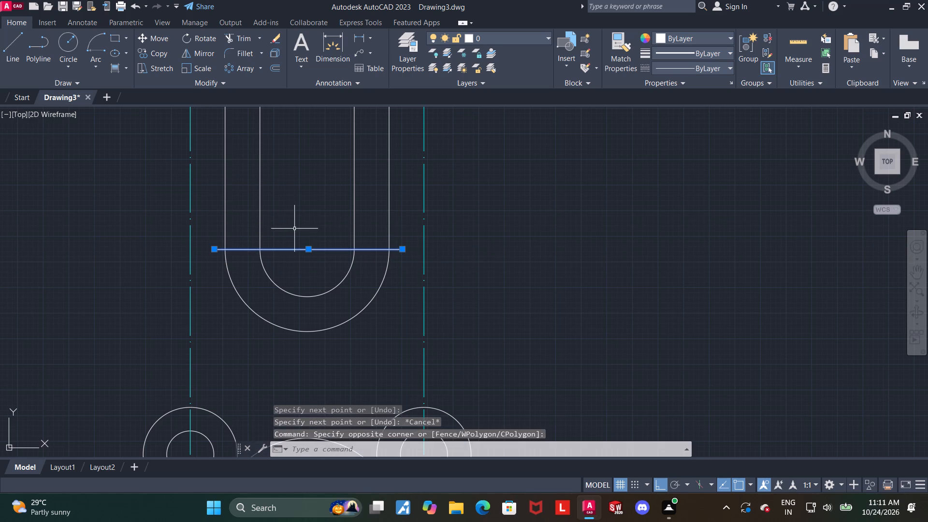
click(668, 64)
click(682, 109)
click(691, 37)
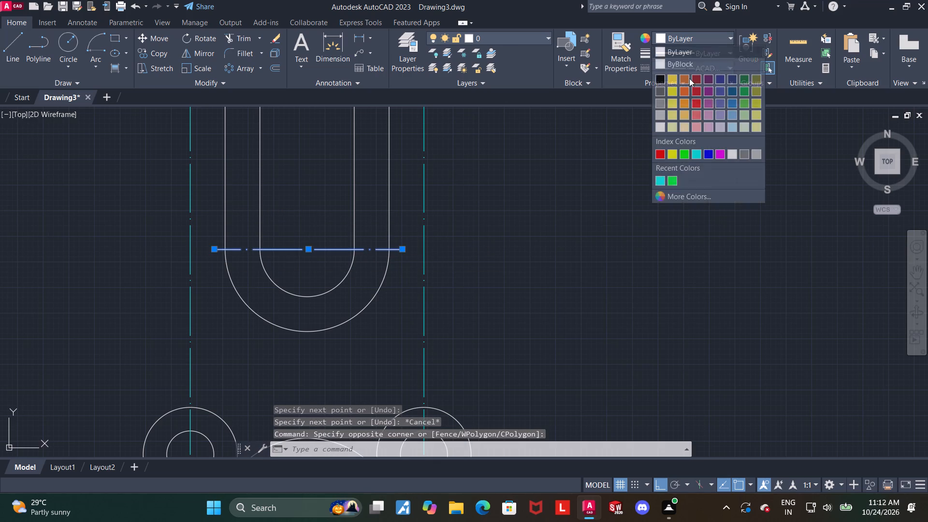
click(699, 153)
key(Escape)
Draw connected lines from the slot's lower arc centre, 63 horizontally to the left and vertically down past the lower-left circle pair.
scroll(522, 243, down, 3)
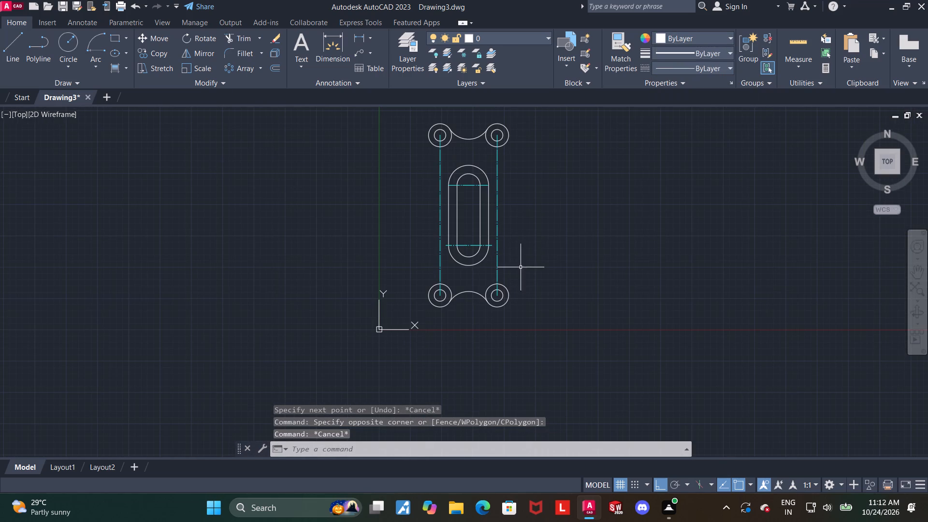
middle_click(542, 259)
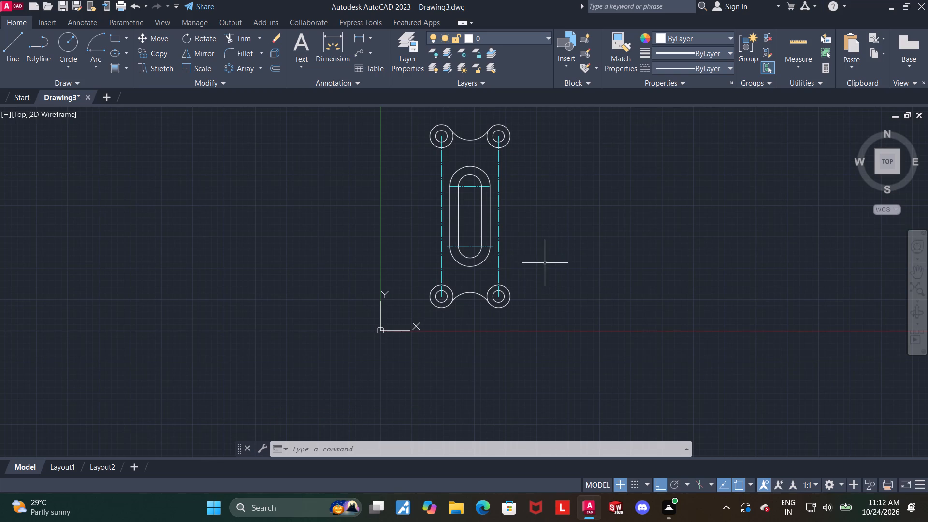
scroll(545, 263, up, 1)
middle_drag(544, 263, 533, 264)
middle_drag(458, 293, 448, 313)
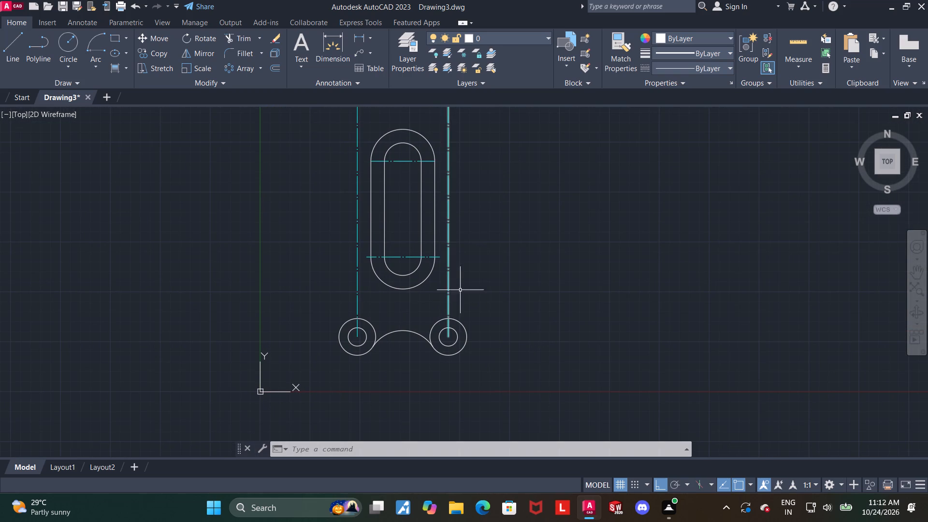
click(10, 49)
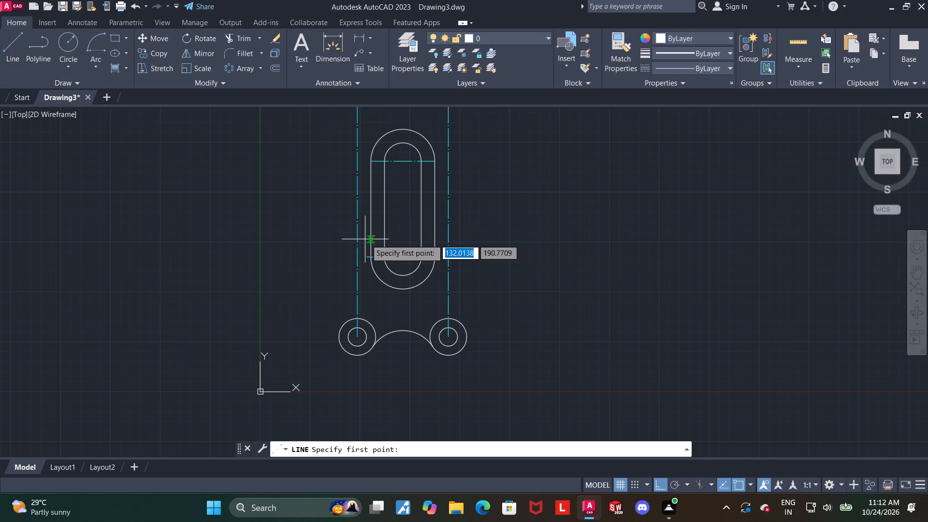
scroll(404, 256, up, 2)
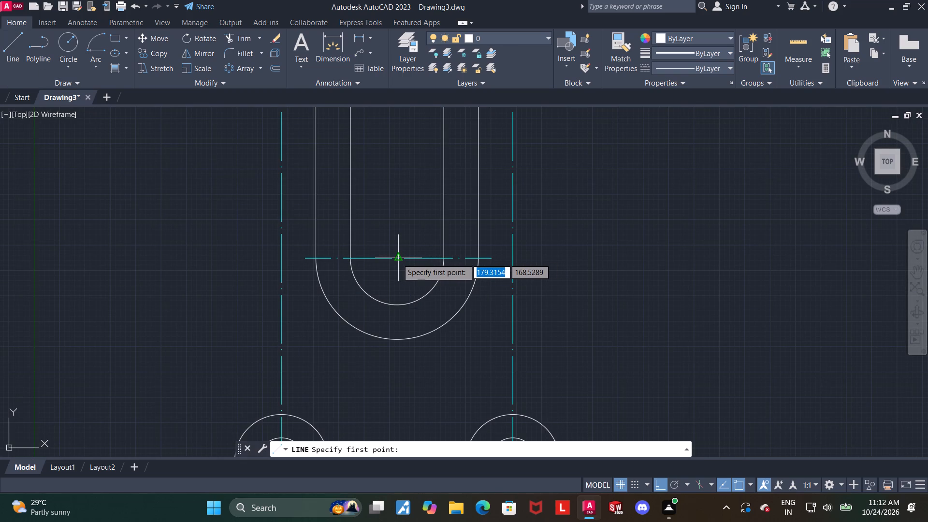
click(397, 259)
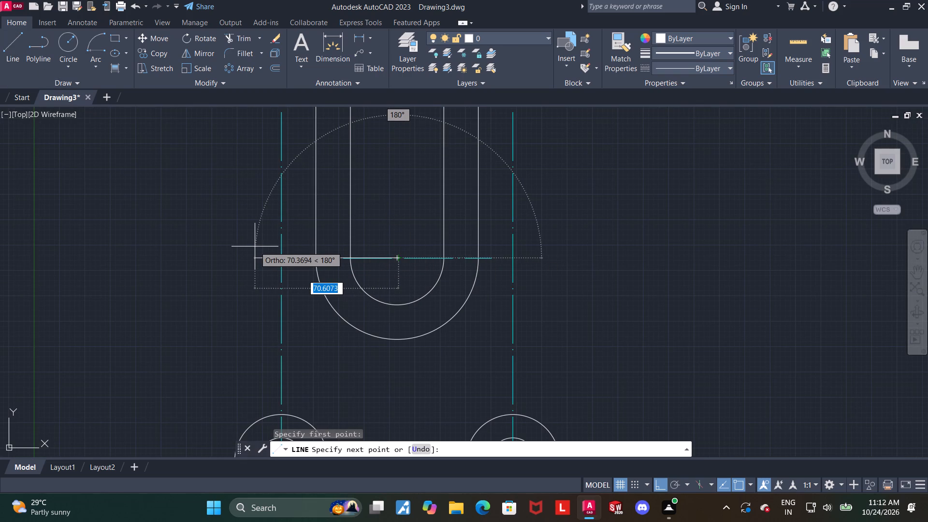
text(63)
key(Return)
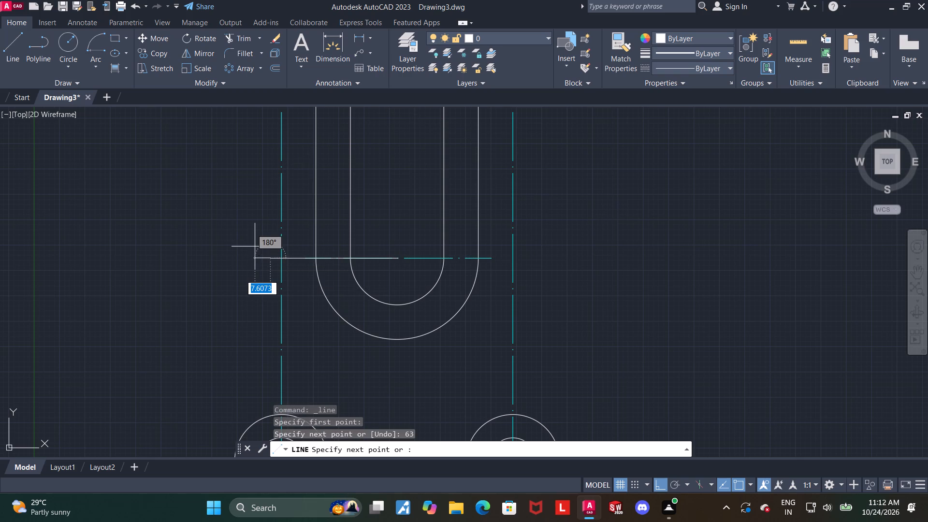
scroll(256, 248, down, 3)
scroll(257, 275, up, 1)
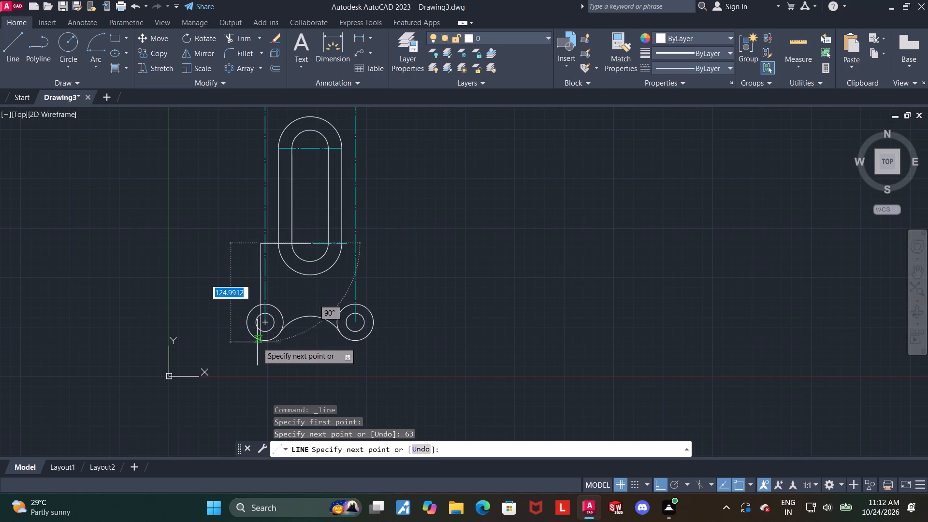
click(256, 358)
key(Escape)
Trim the downward vertical line at the lower-left outer circle and delete the leftover segment below.
scroll(268, 347, up, 2)
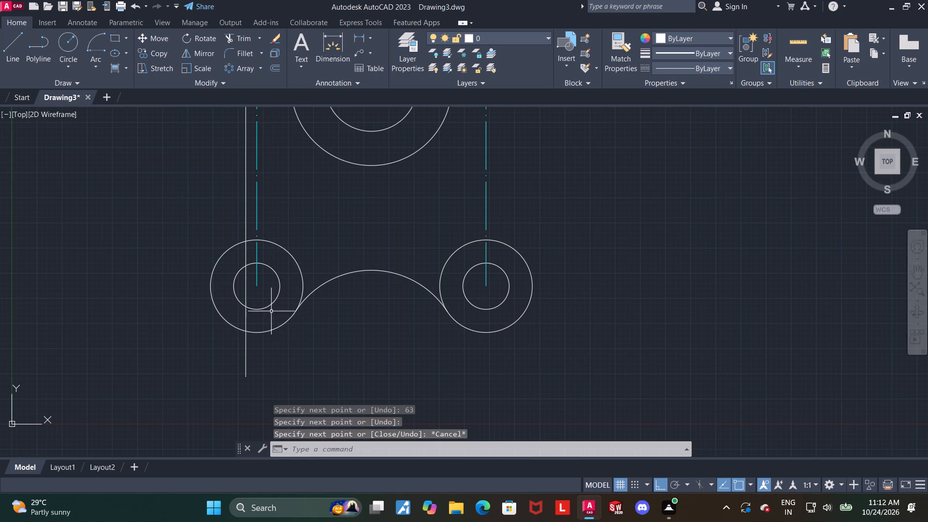
click(245, 36)
click(248, 250)
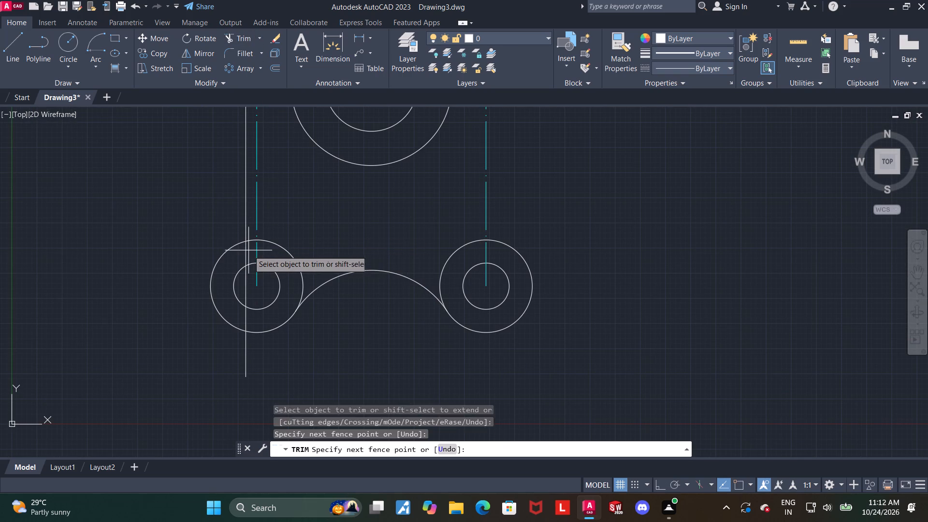
click(242, 251)
key(Escape)
click(245, 290)
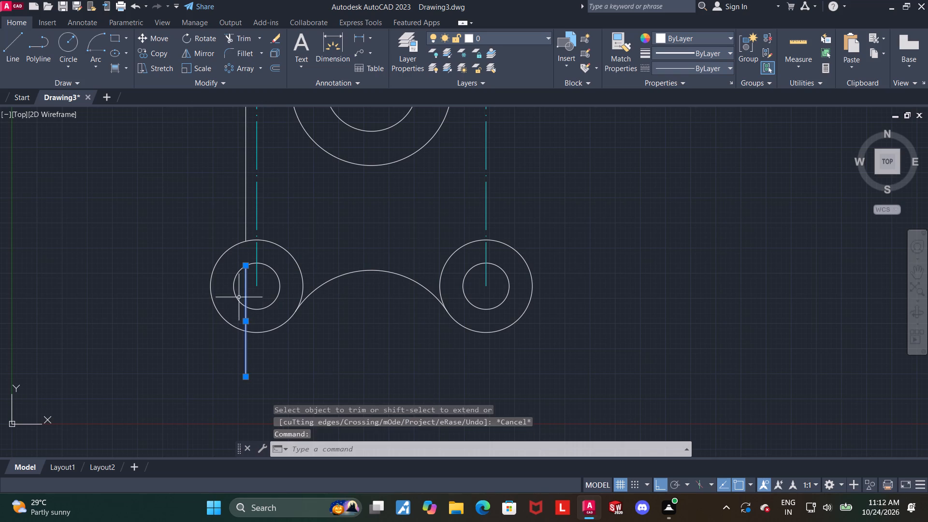
key(Delete)
Draw a vertical line from the left end of the 63-unit line up past the upper-left circle pair.
scroll(240, 299, down, 2)
middle_drag(272, 258, 275, 294)
middle_drag(218, 223, 211, 243)
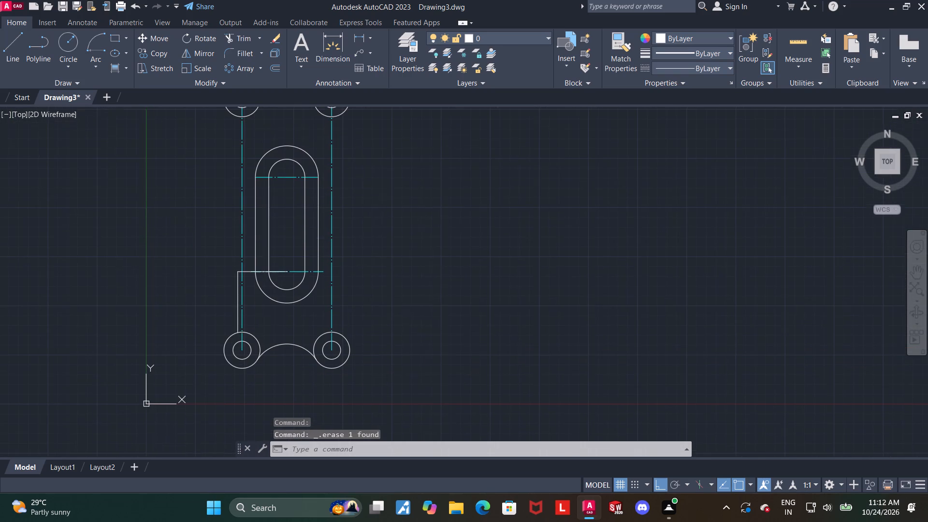
click(15, 38)
scroll(210, 179, up, 2)
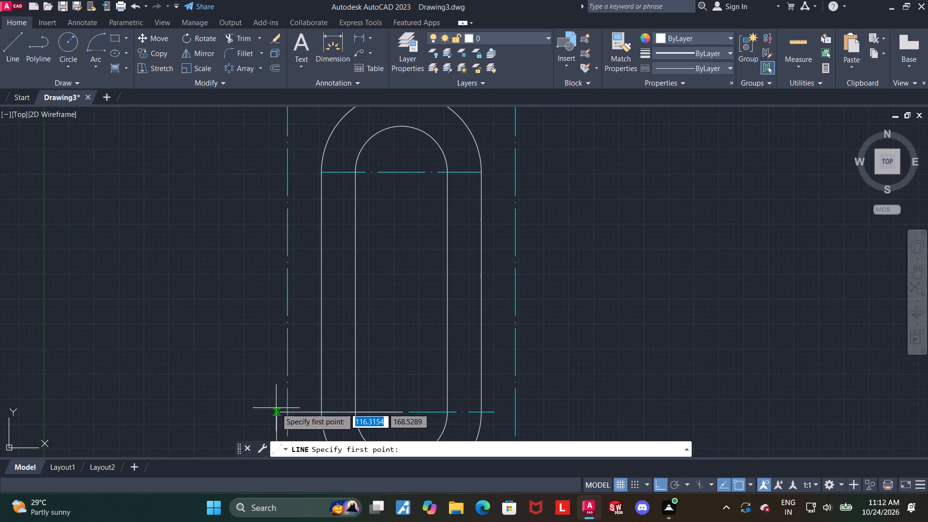
click(275, 414)
scroll(274, 394, down, 2)
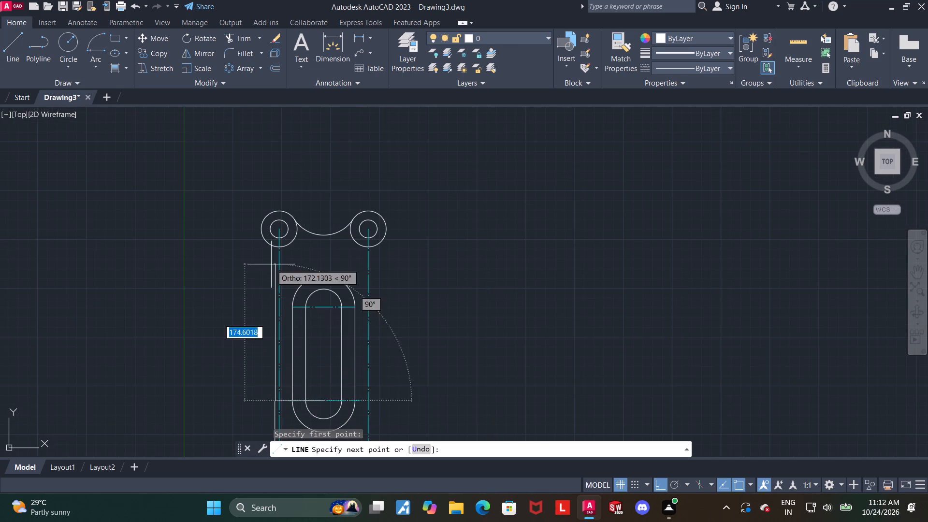
click(269, 176)
key(Escape)
Trim the upward vertical line at the upper-left outer circle and delete the leftover segment above.
click(240, 40)
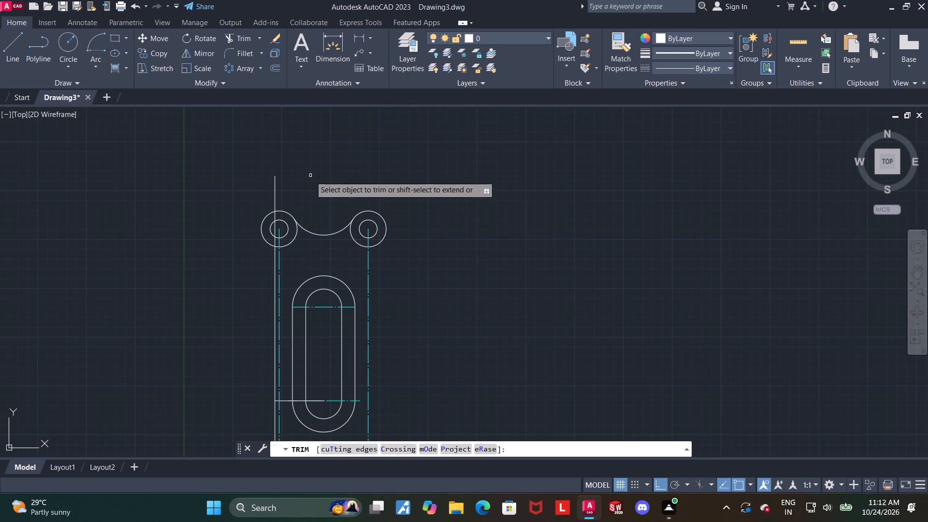
scroll(273, 245, up, 2)
click(275, 232)
key(Escape)
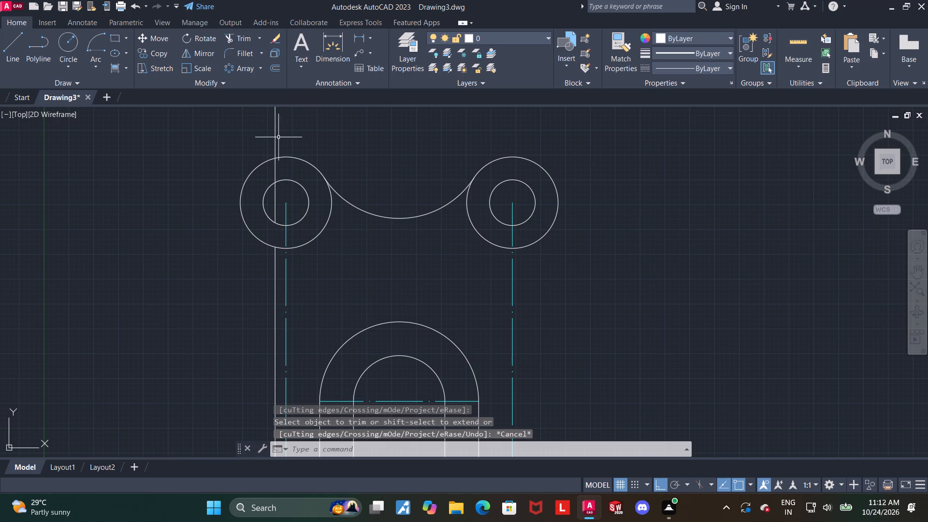
click(275, 137)
key(Delete)
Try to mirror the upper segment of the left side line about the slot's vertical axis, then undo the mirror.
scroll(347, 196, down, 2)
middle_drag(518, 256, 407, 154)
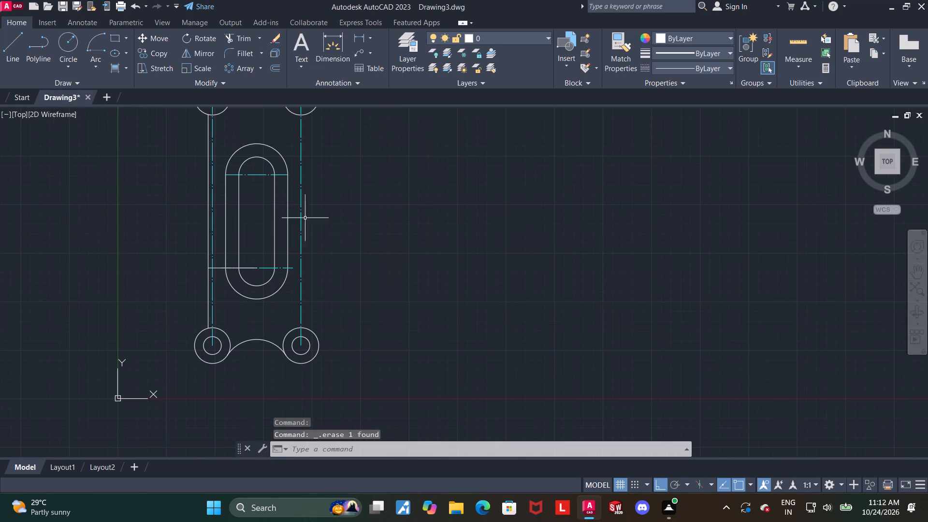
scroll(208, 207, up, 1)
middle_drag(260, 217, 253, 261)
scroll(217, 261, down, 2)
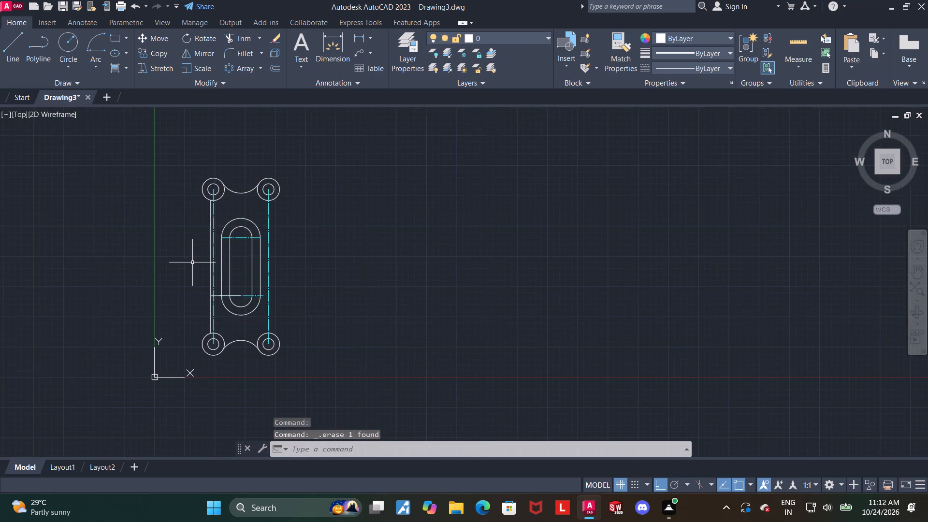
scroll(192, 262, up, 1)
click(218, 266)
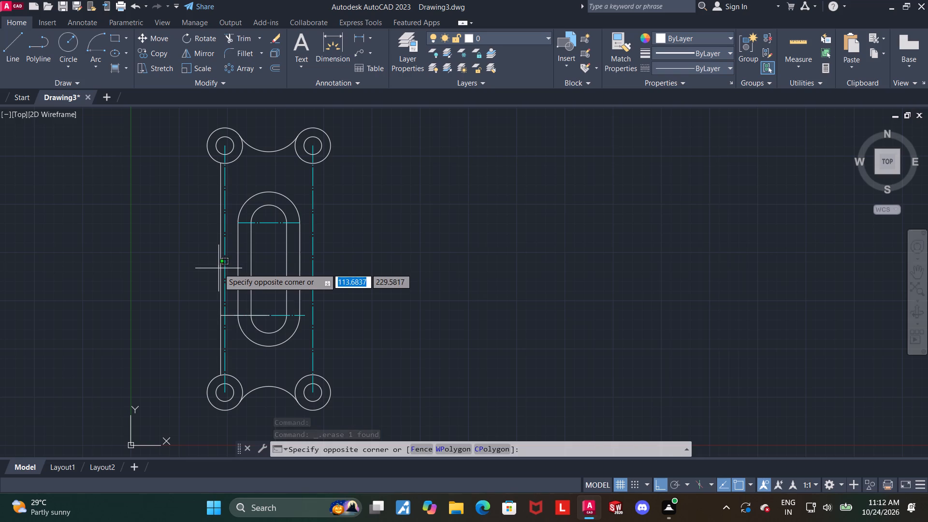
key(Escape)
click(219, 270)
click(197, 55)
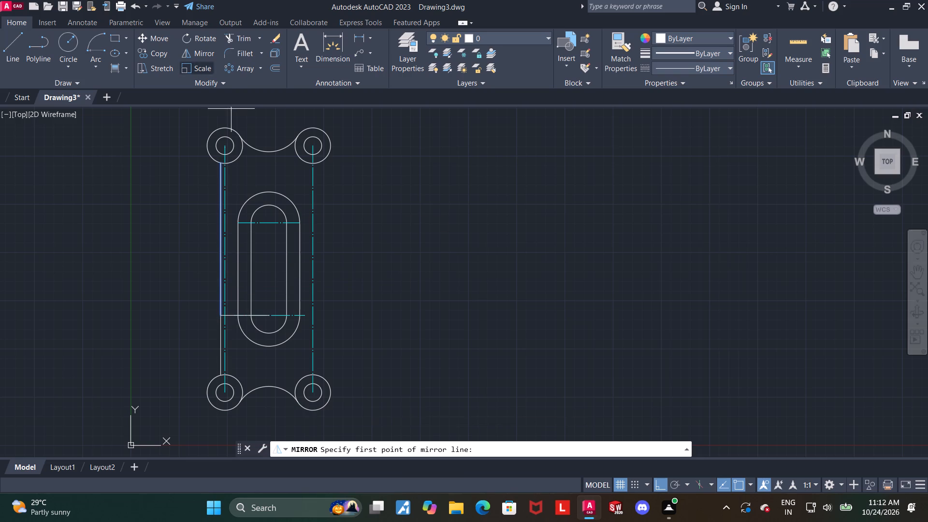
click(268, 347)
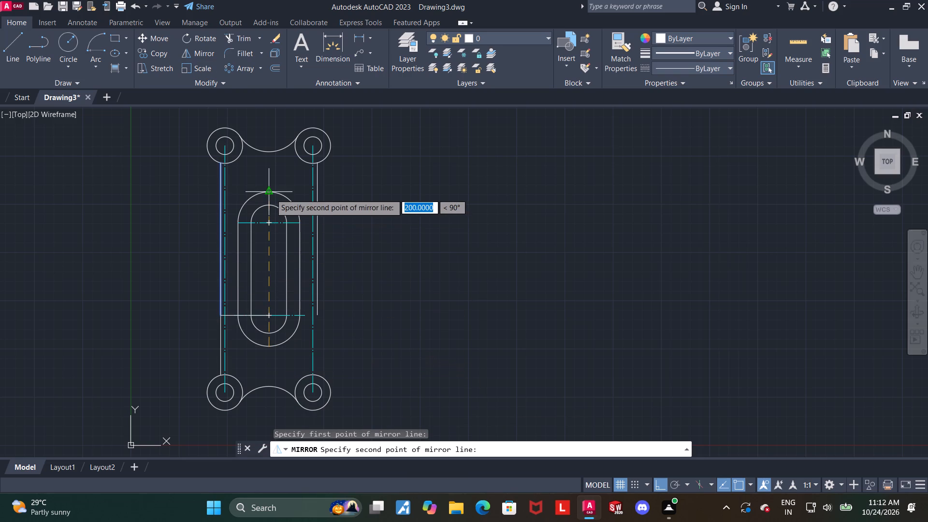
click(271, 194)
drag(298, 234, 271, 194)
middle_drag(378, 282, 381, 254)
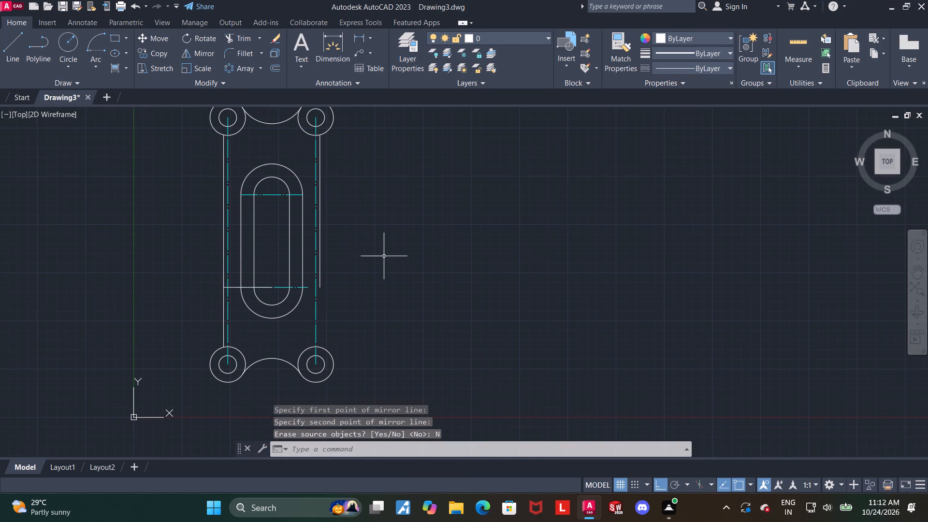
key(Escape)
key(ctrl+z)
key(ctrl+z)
Delete the white 63-unit horizontal line running from the slot's lower arc centre to the left side line.
scroll(258, 333, up, 1)
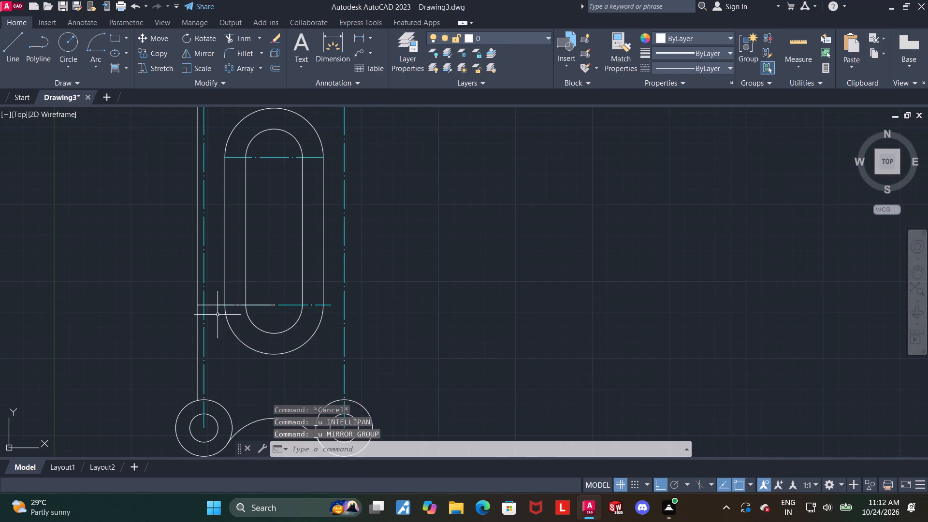
key(Escape)
click(209, 305)
key(Delete)
Join the upper and lower segments of the left side line into a single line.
scroll(155, 335, up, 1)
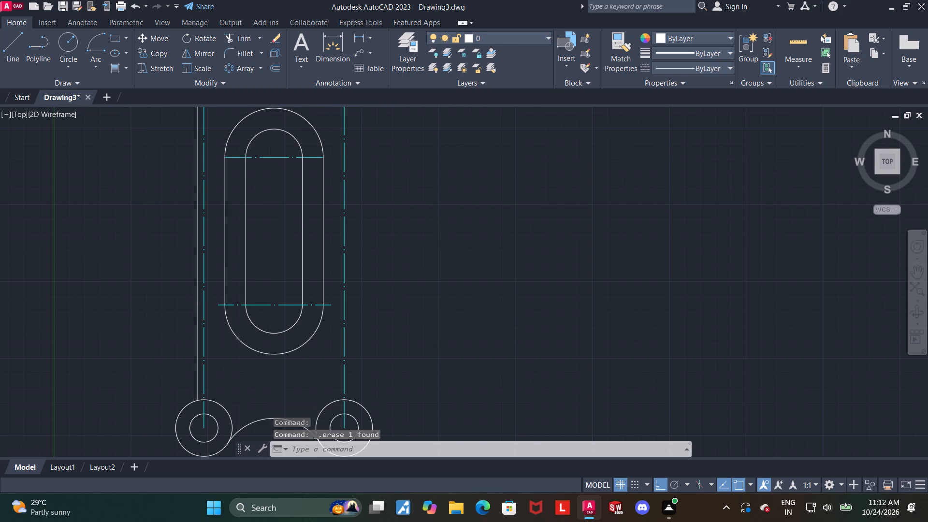
click(220, 361)
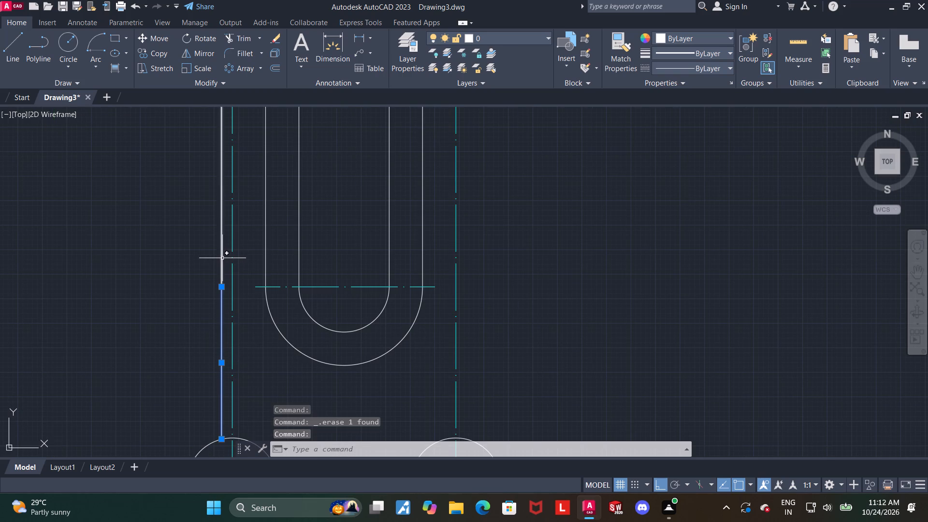
click(222, 258)
key(j)
key(Return)
key(backslash)
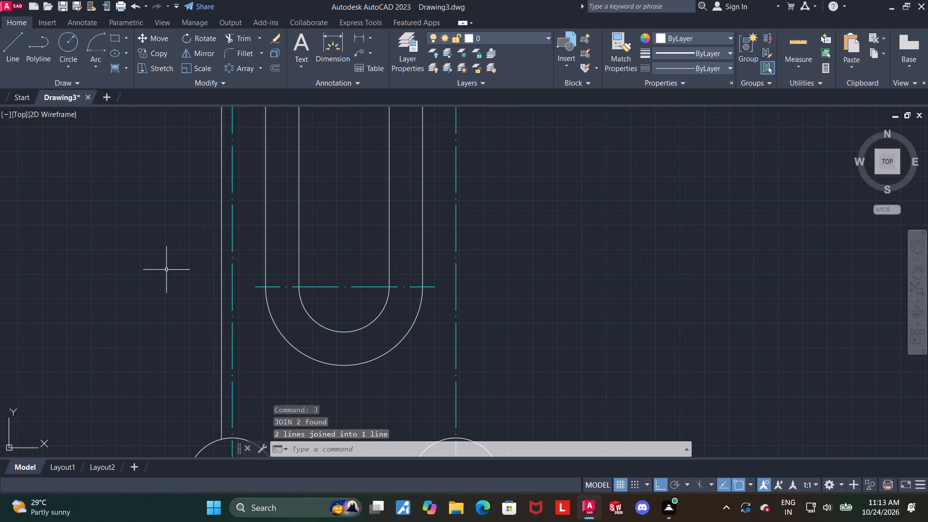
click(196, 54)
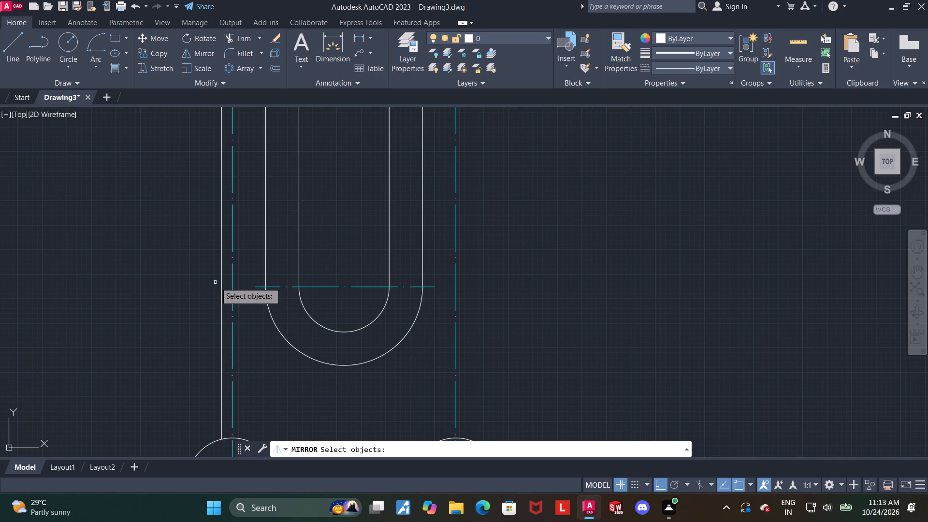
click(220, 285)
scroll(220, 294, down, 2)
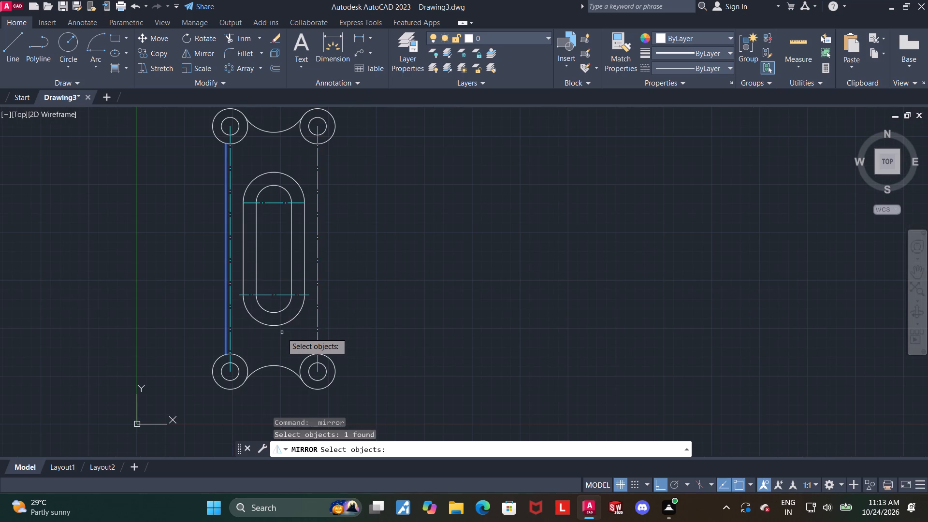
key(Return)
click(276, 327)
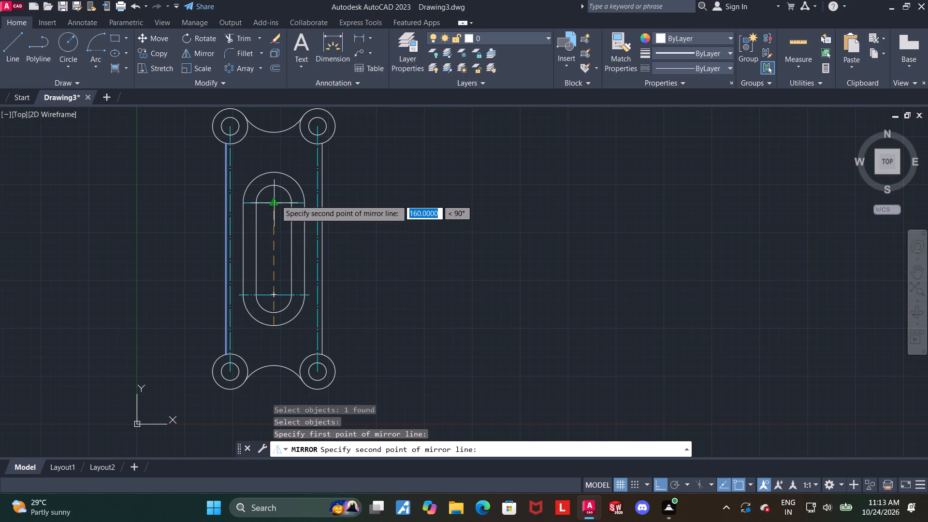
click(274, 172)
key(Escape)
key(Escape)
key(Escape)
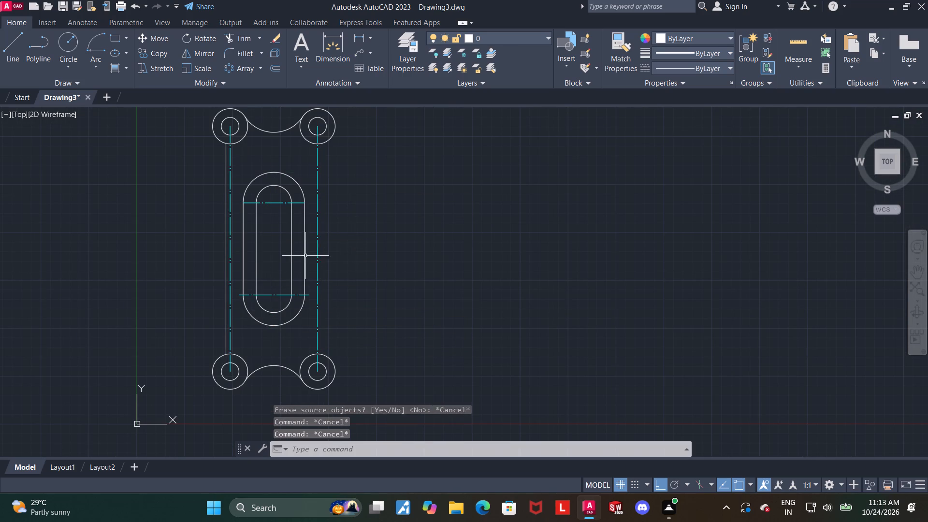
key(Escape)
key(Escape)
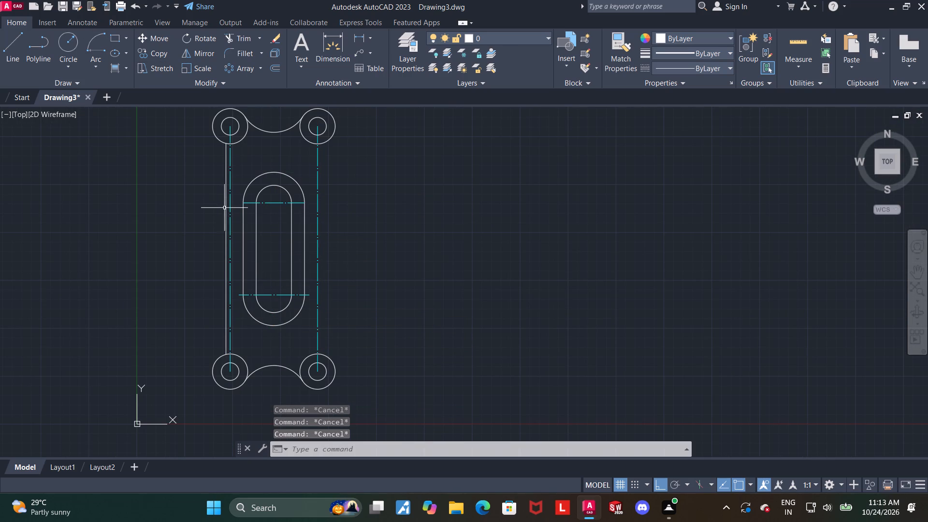
Mirror the joined left side line about the slot's vertical axis, keeping the source line.
click(225, 208)
click(204, 58)
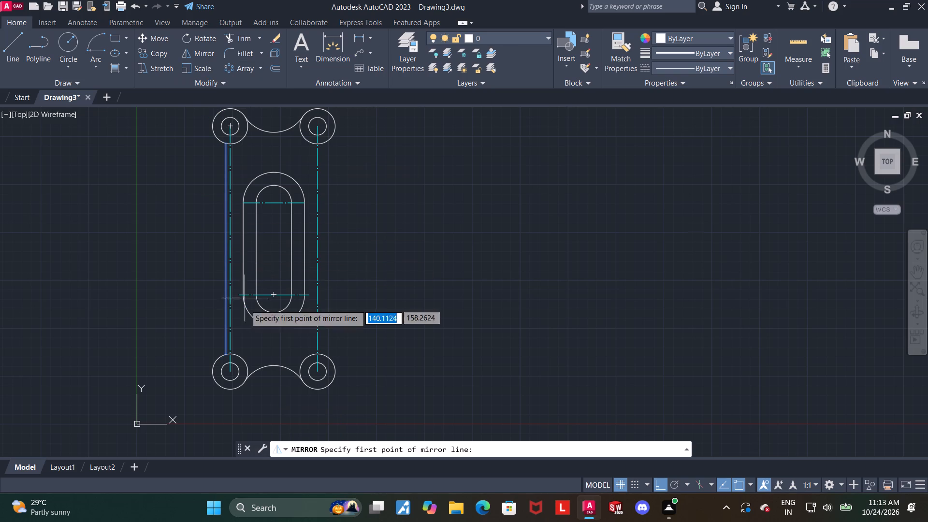
click(271, 328)
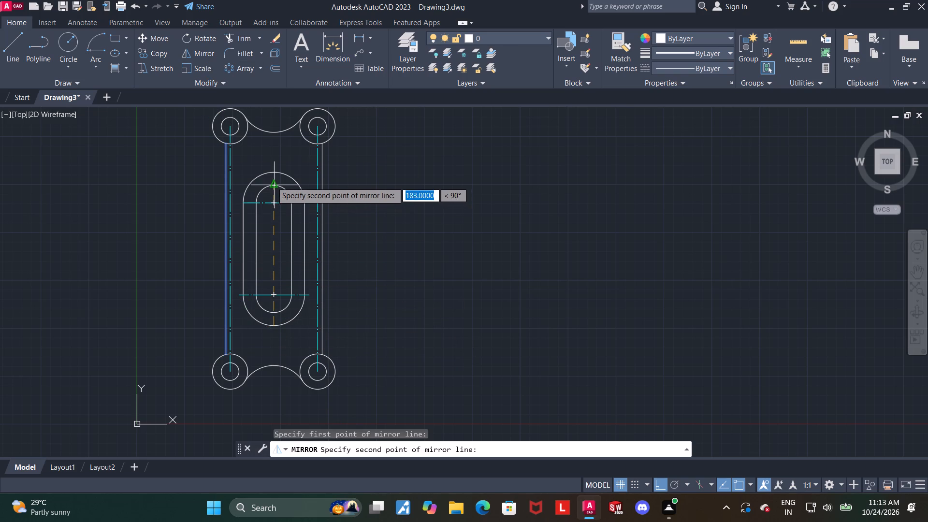
click(272, 172)
drag(304, 209, 272, 172)
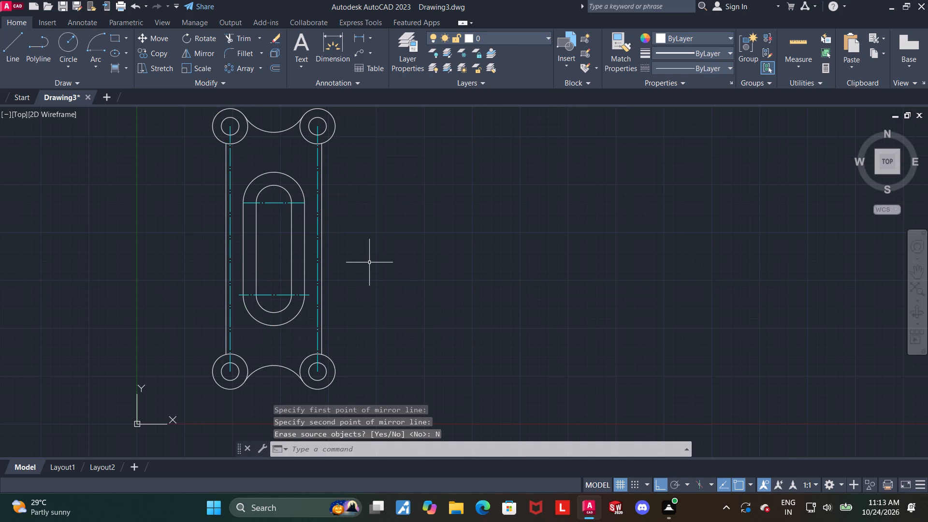
key(Escape)
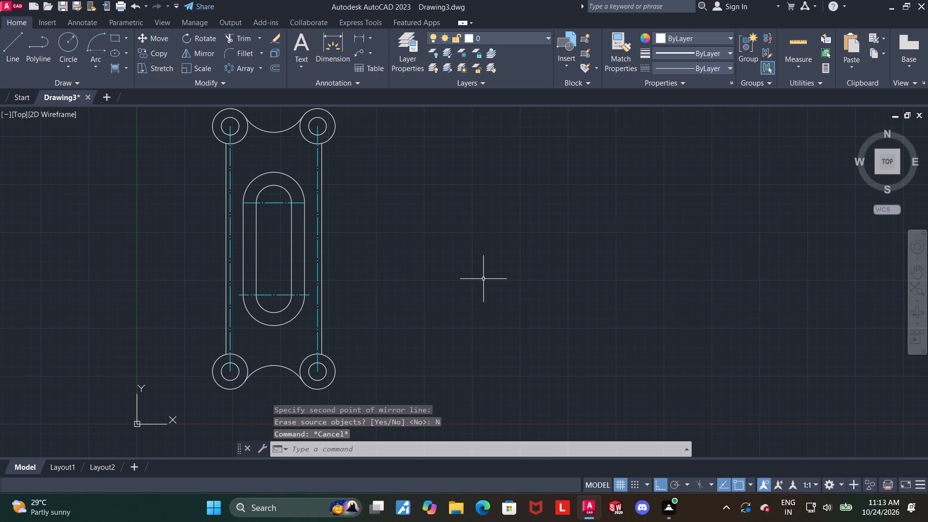
key(Escape)
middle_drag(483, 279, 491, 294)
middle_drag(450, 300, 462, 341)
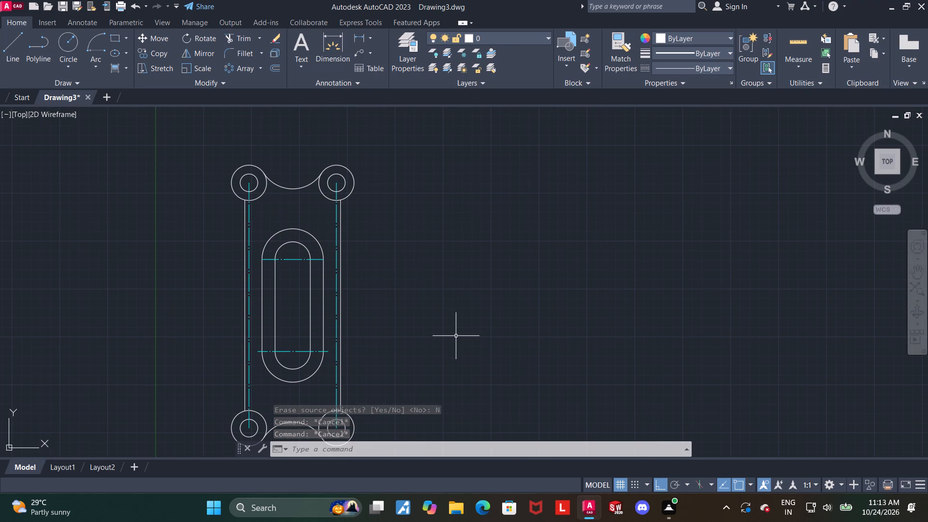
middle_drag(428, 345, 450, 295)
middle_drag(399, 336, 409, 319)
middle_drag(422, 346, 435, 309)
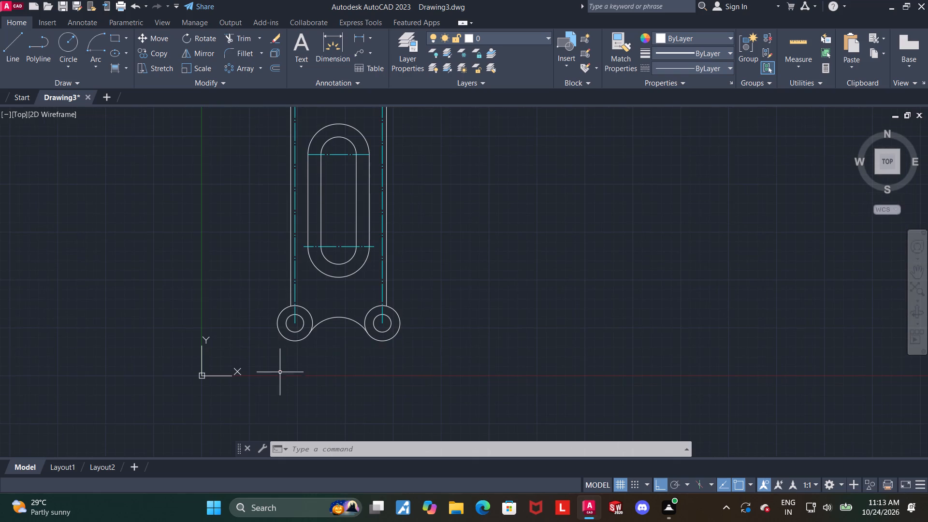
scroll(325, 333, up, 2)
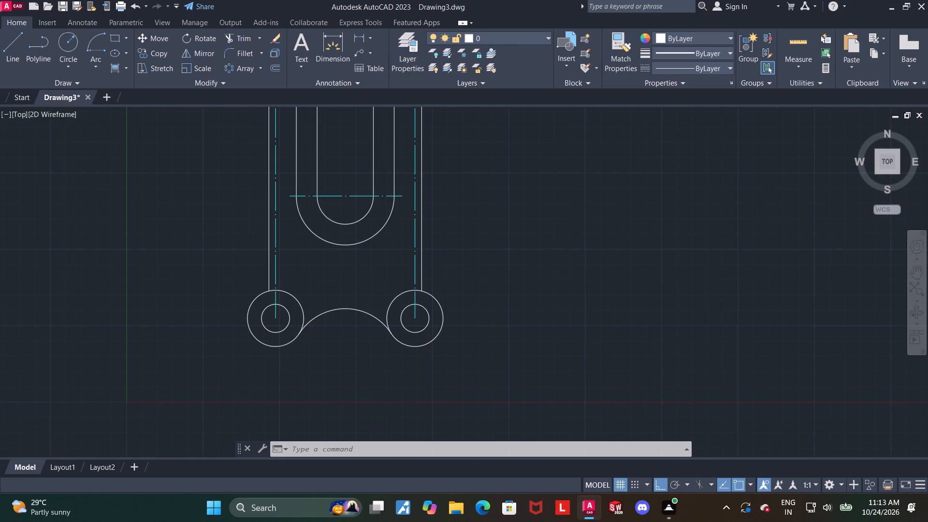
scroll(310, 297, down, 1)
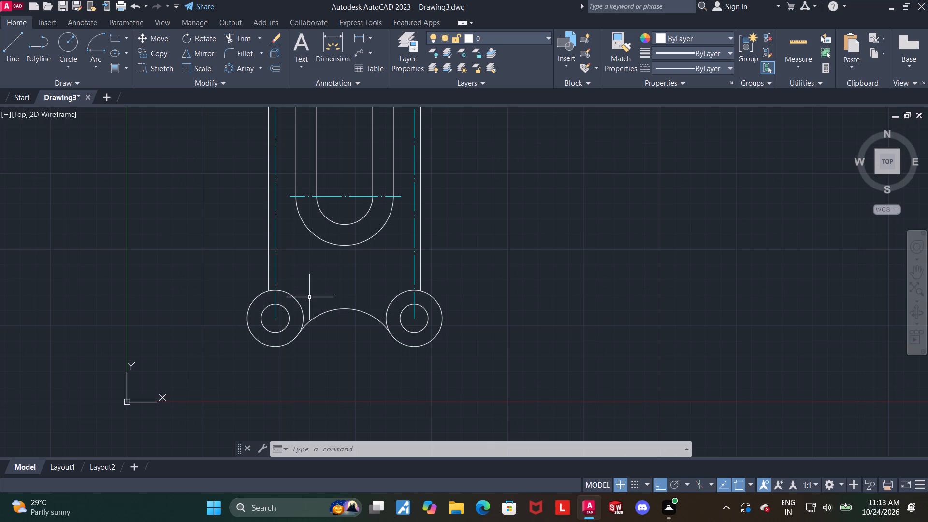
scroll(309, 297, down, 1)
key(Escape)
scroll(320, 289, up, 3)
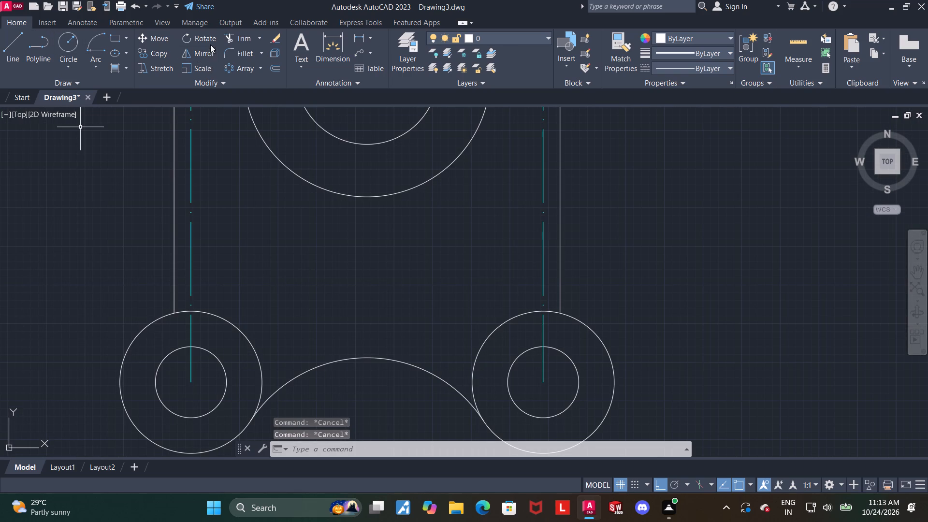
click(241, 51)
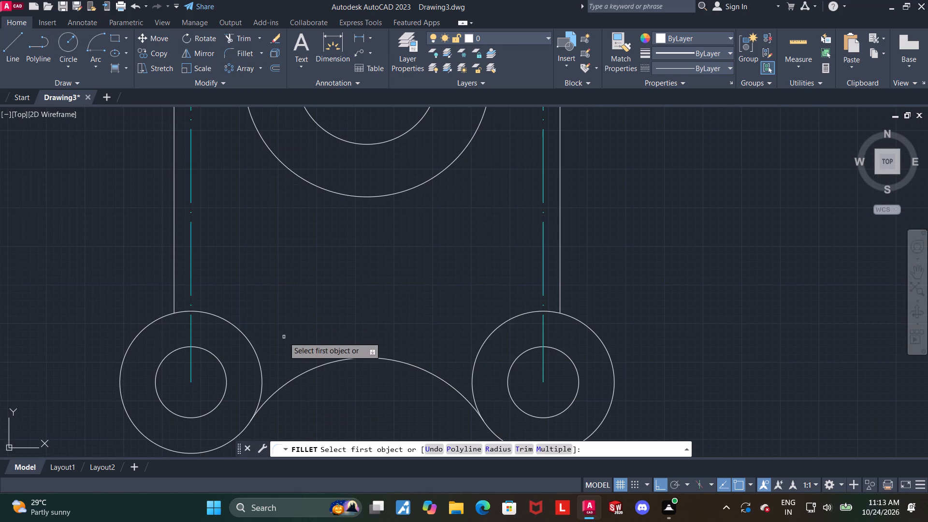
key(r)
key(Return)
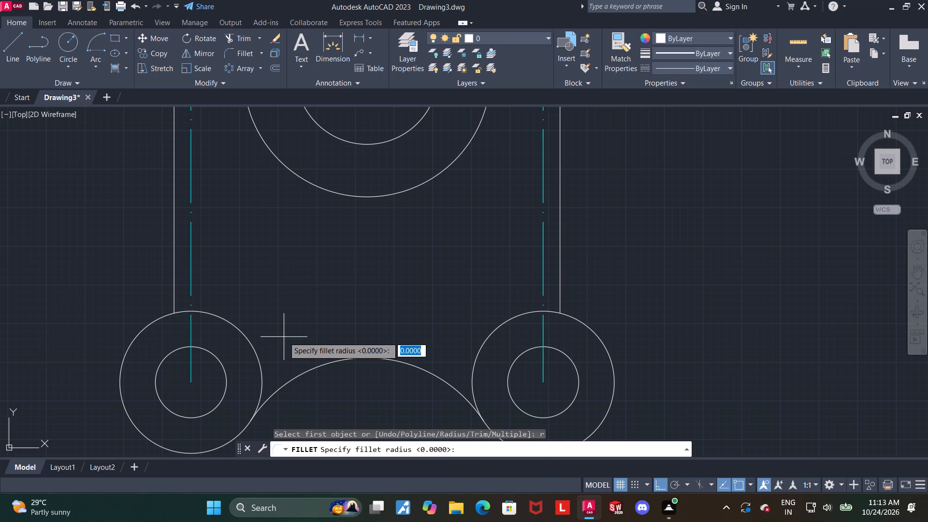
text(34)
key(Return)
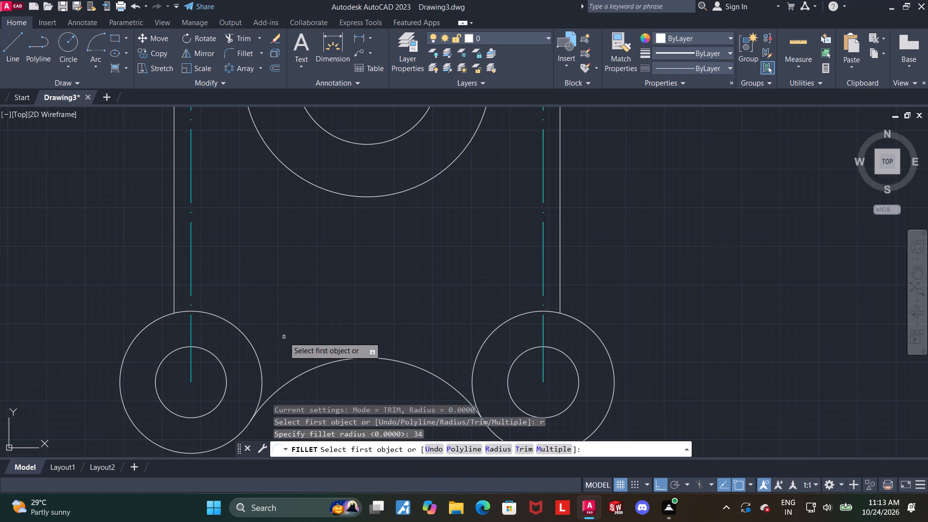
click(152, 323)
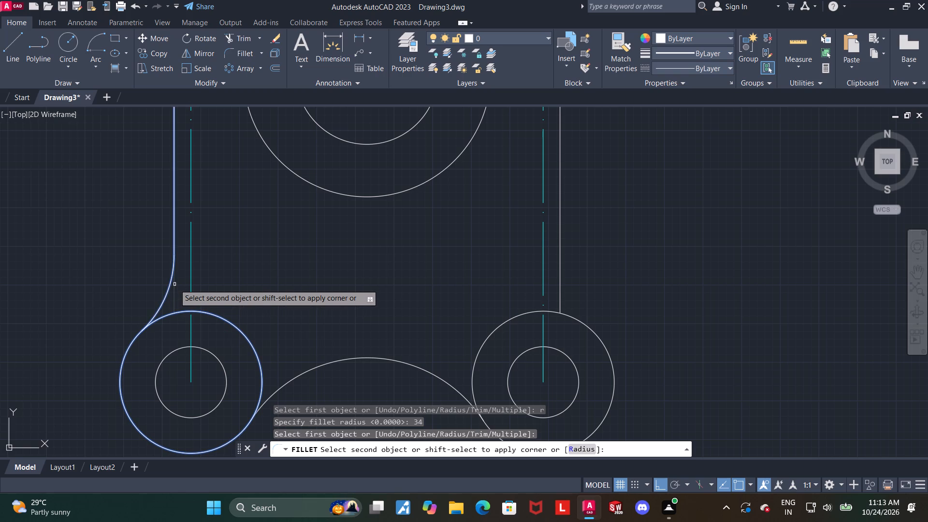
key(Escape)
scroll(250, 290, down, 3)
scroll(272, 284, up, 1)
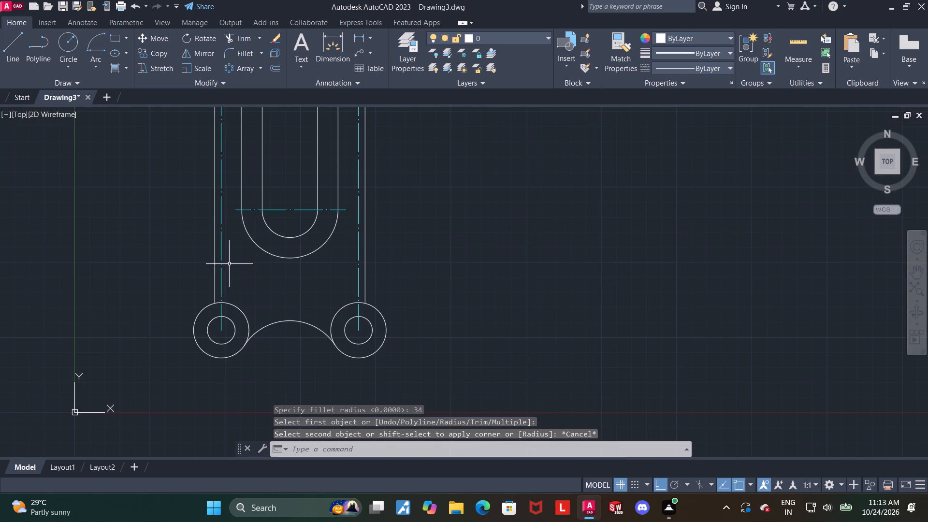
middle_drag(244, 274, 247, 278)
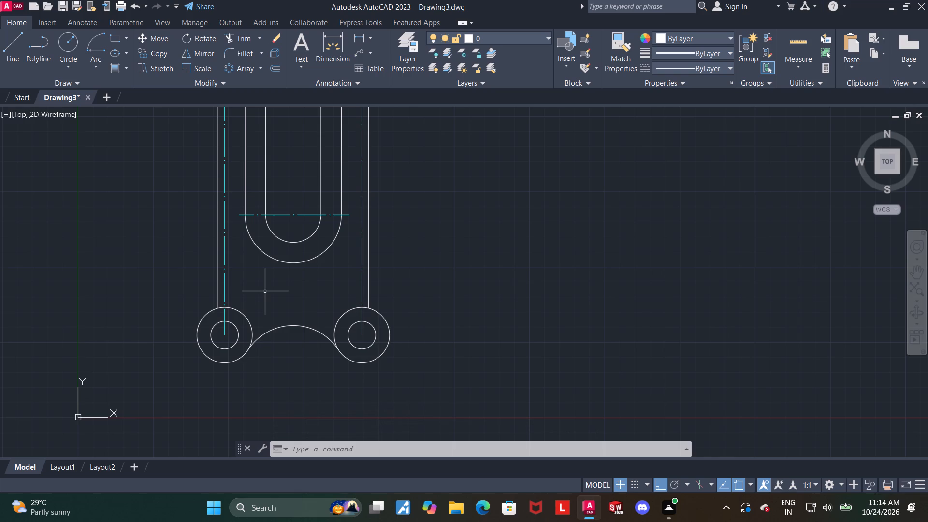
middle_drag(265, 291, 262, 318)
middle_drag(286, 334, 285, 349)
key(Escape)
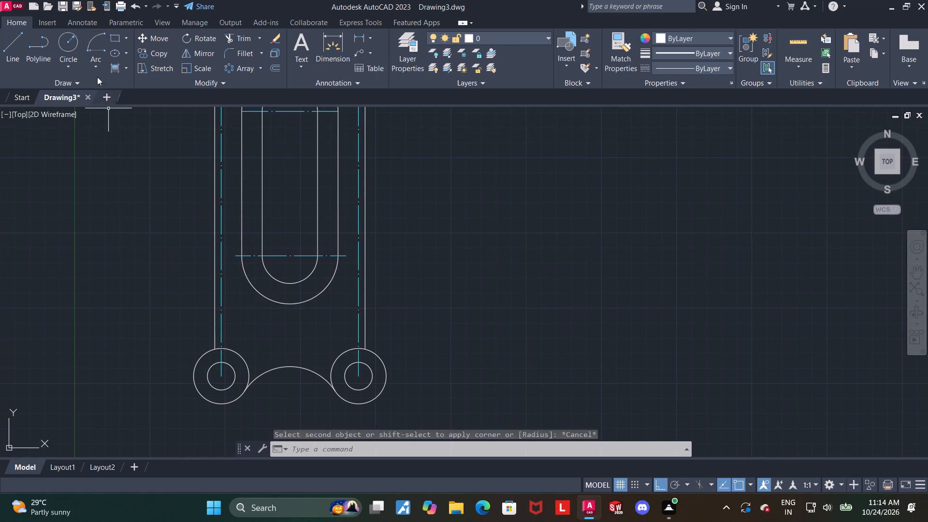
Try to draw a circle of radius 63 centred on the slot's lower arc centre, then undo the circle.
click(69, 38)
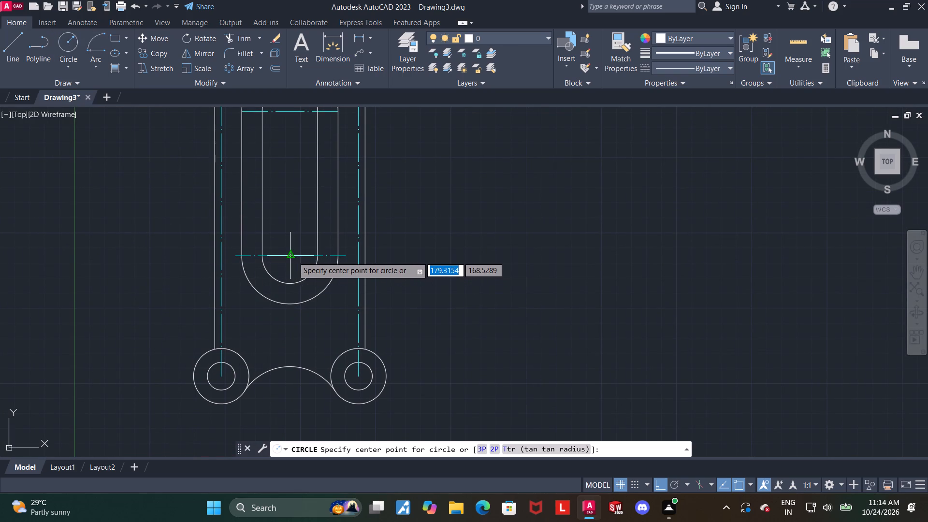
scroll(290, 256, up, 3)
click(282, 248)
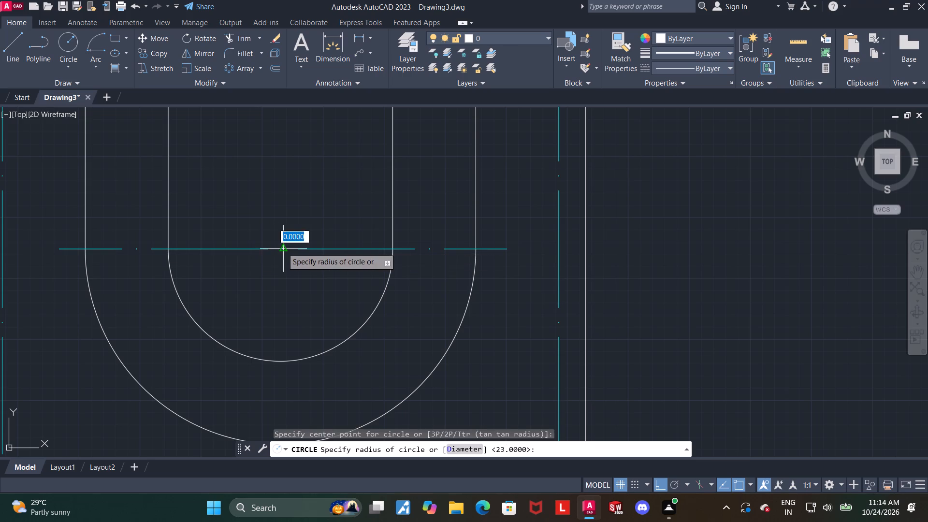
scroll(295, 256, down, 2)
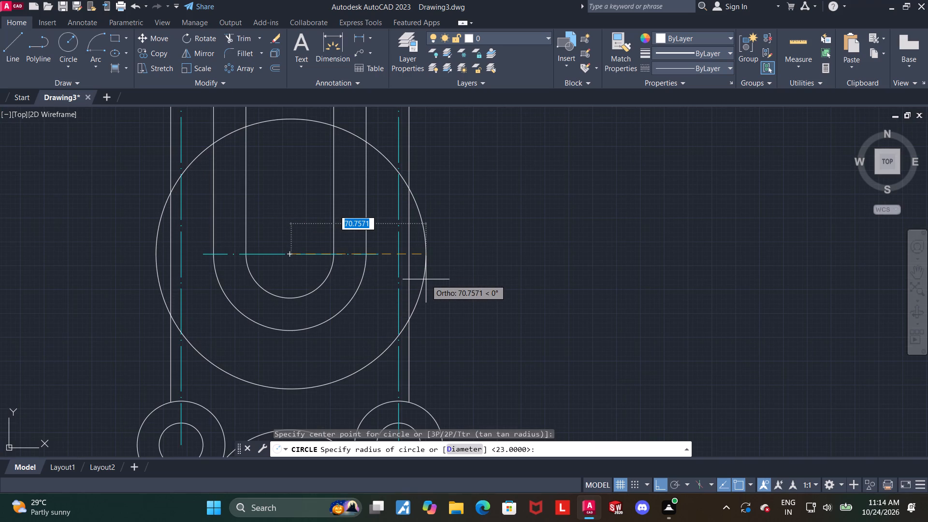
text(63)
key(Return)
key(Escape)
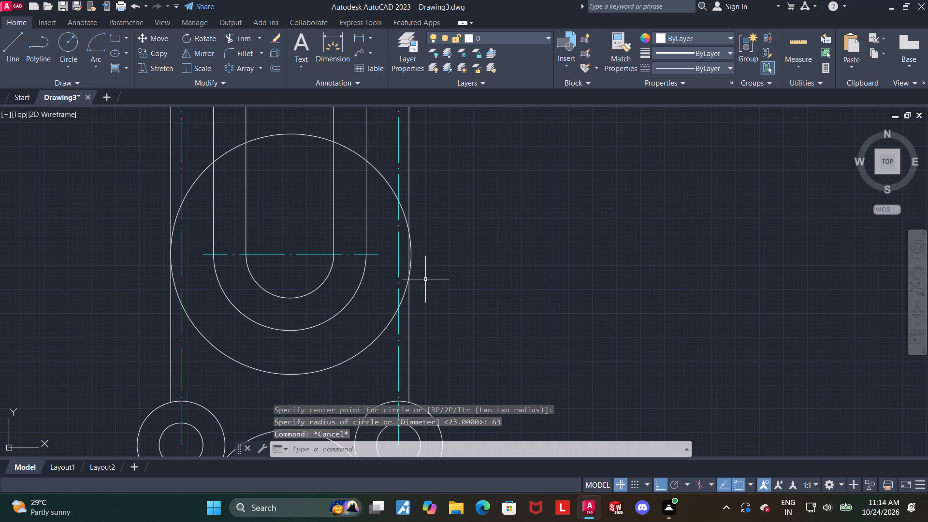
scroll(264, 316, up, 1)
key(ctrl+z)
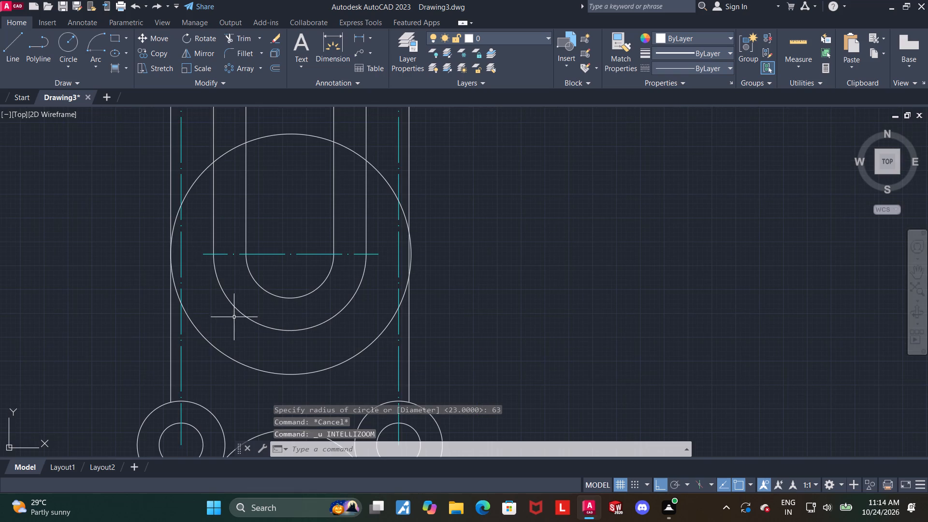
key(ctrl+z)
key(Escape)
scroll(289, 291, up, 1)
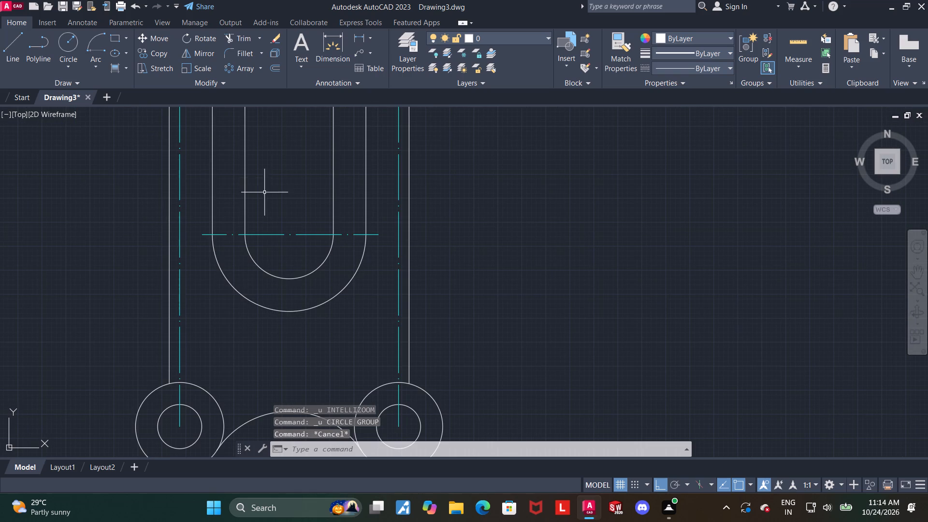
Trim both ends of the slot's lower horizontal cyan centreline back to the outer slot outline.
click(235, 46)
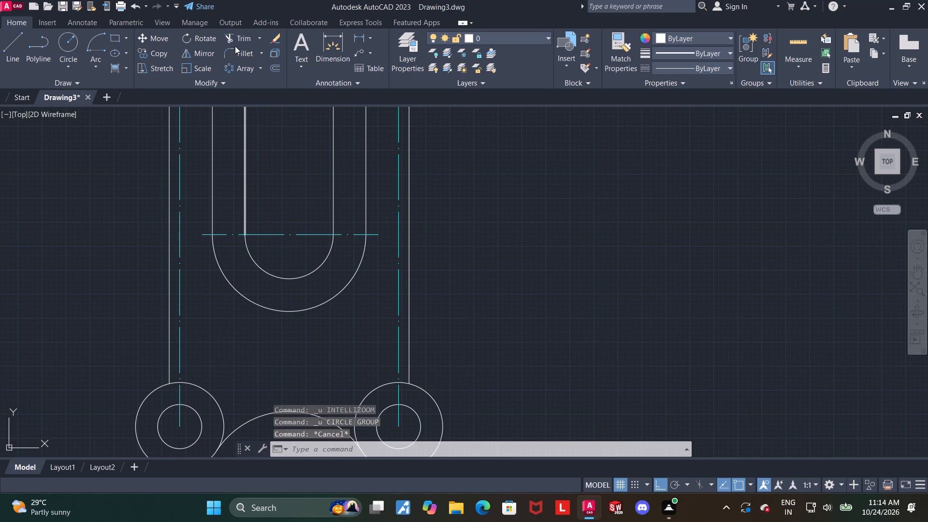
click(252, 39)
click(204, 235)
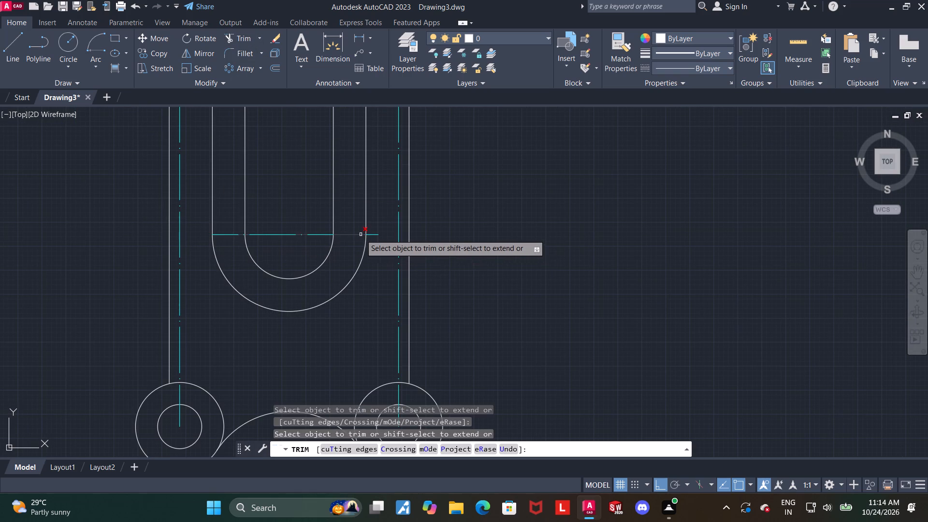
click(372, 234)
key(Escape)
key(Escape)
Draw a circle of radius 63 centred on the slot's lower arc centre.
click(60, 39)
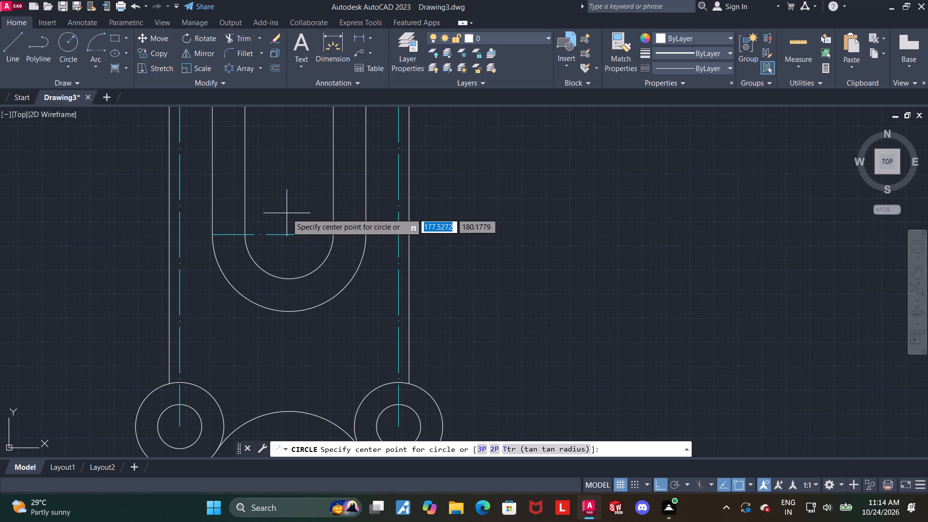
click(289, 233)
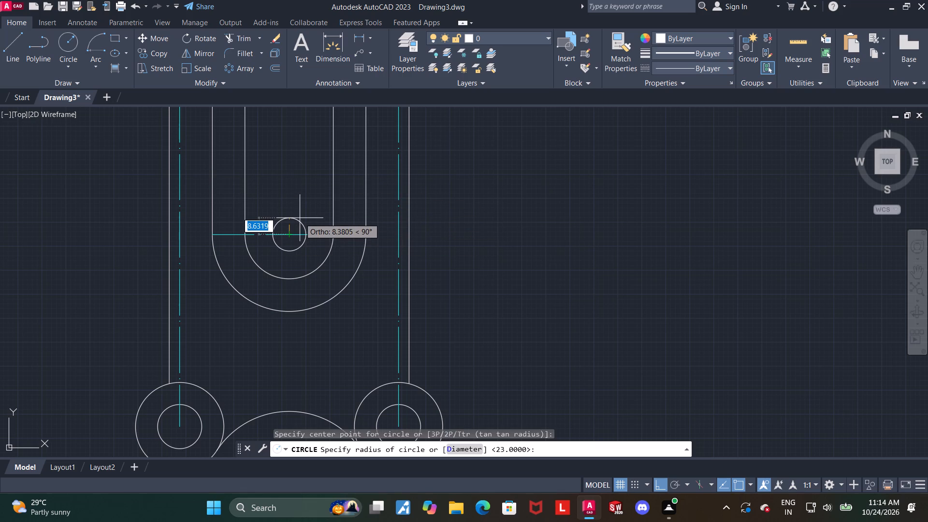
text(63)
key(Return)
key(Escape)
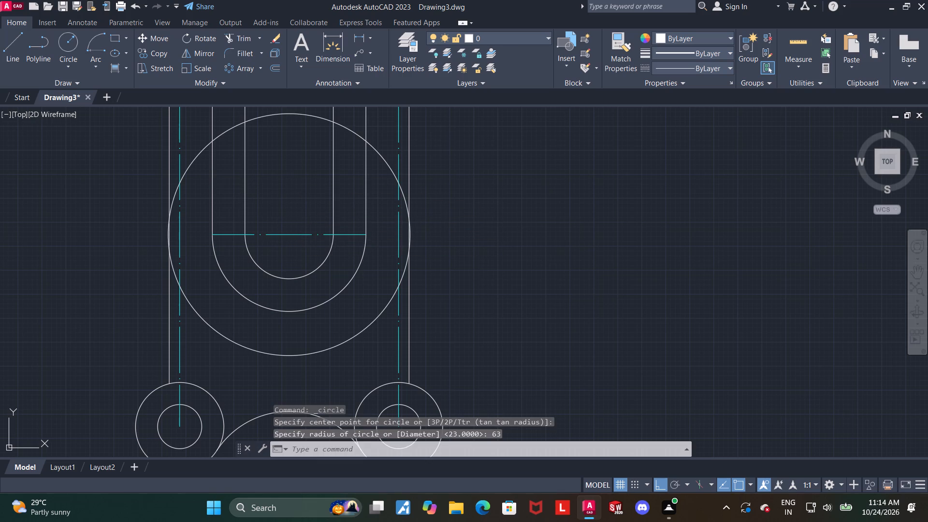
Trim the upper part of the 63-radius circle between the two vertical cyan centrelines.
middle_drag(221, 290, 208, 247)
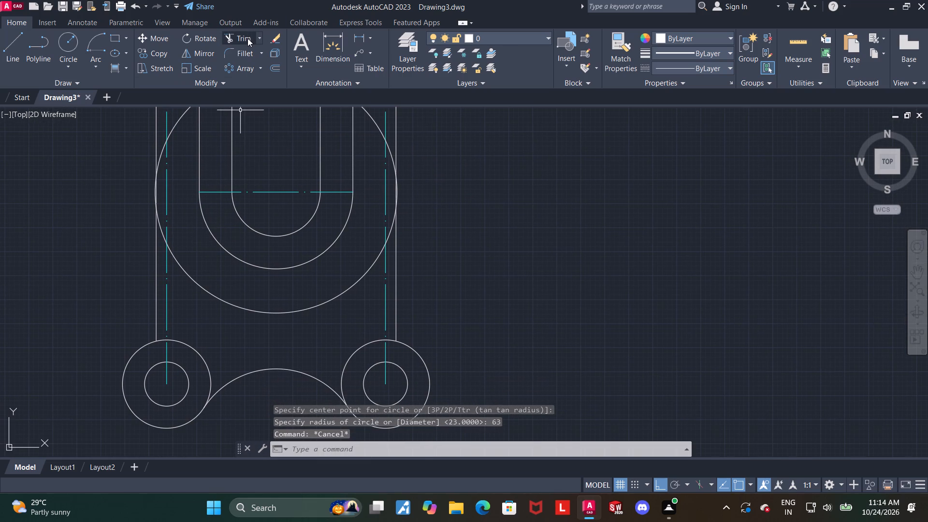
click(246, 38)
scroll(258, 174, down, 3)
scroll(242, 142, up, 2)
click(259, 184)
click(293, 173)
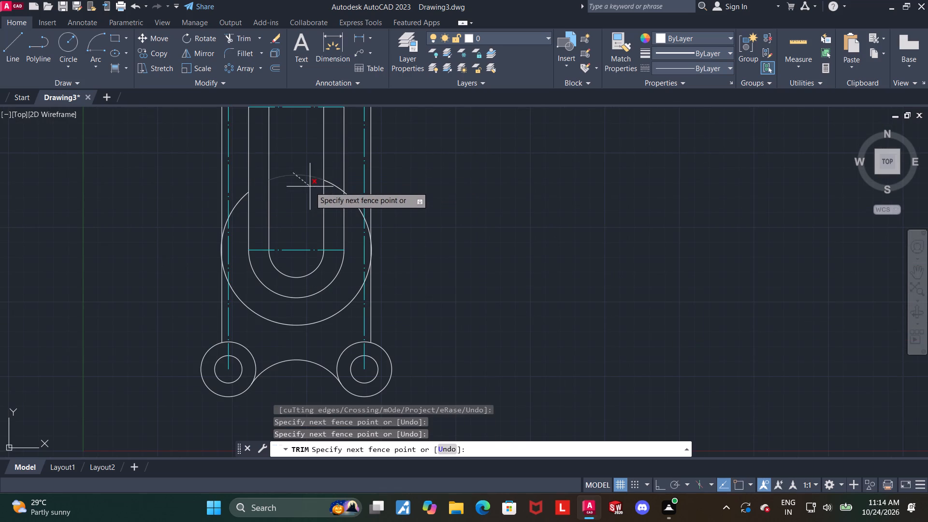
click(310, 187)
click(331, 184)
click(346, 196)
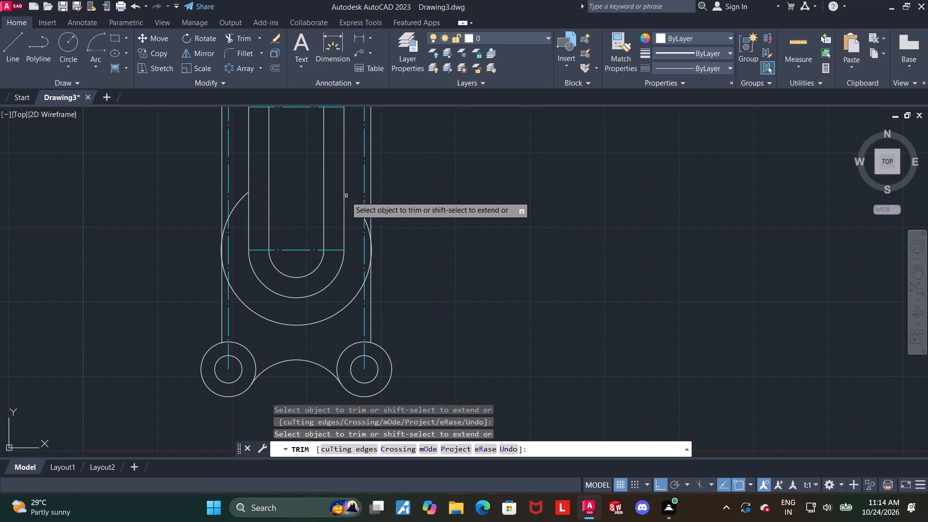
click(241, 201)
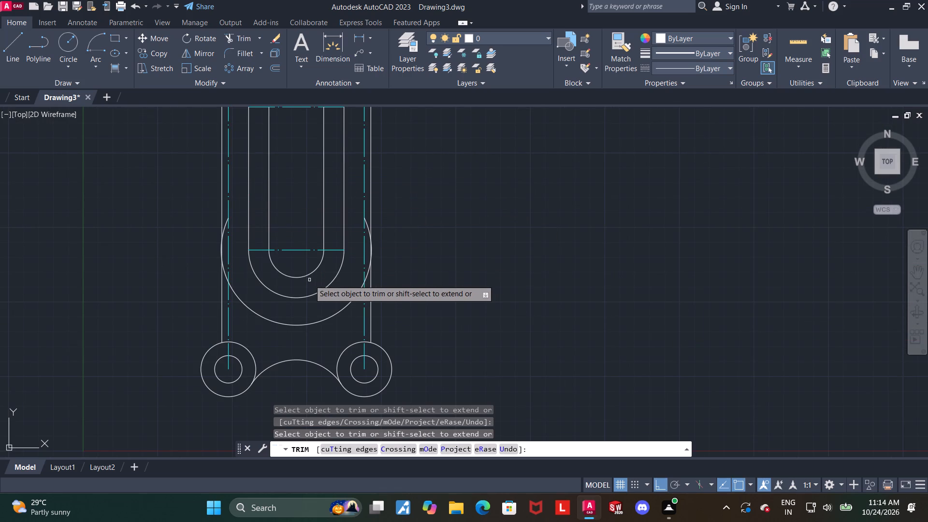
Trim the large circle's bulge and leftover upper arc at the left side line, and remove that line's portion below the arc.
scroll(309, 280, up, 1)
scroll(170, 239, up, 2)
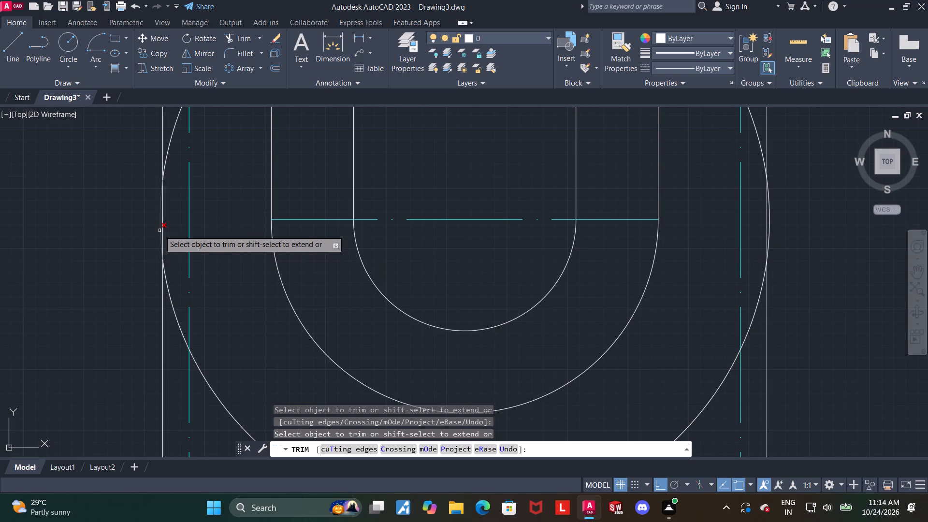
click(159, 231)
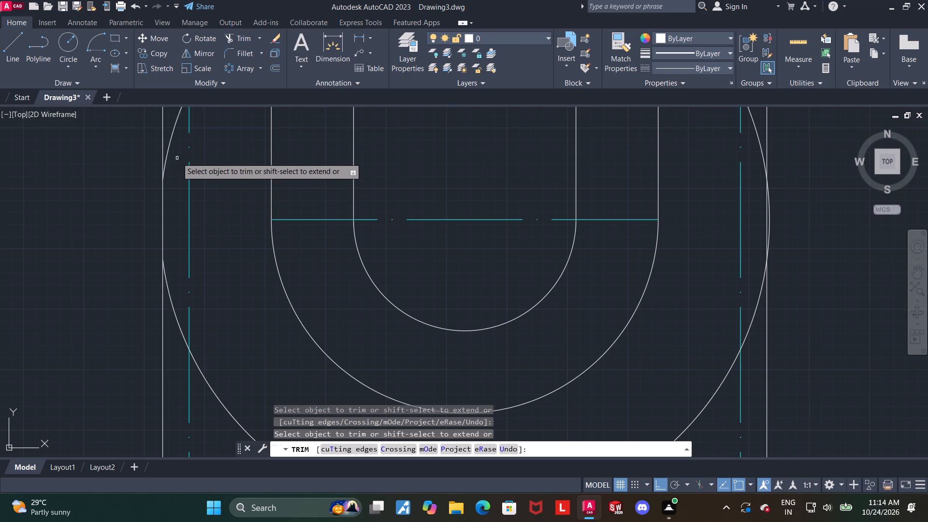
click(168, 153)
scroll(180, 191, down, 2)
click(170, 270)
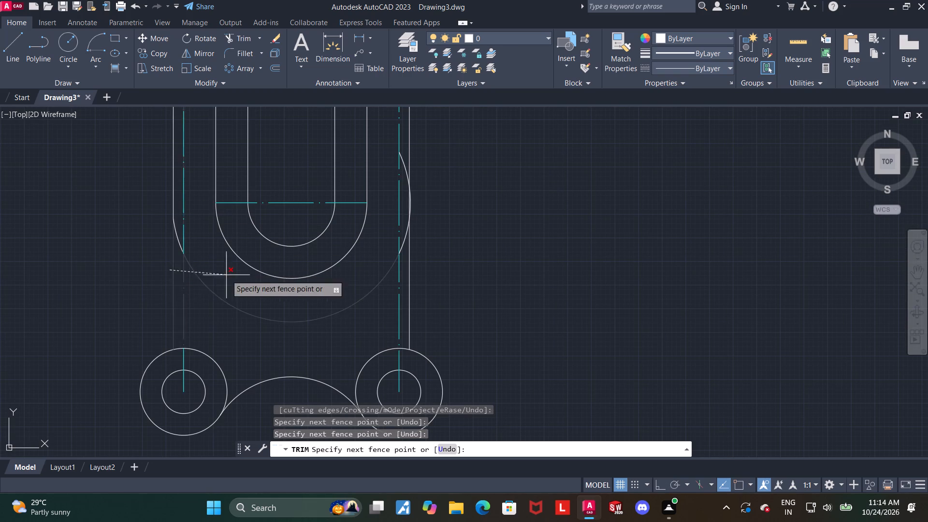
click(174, 277)
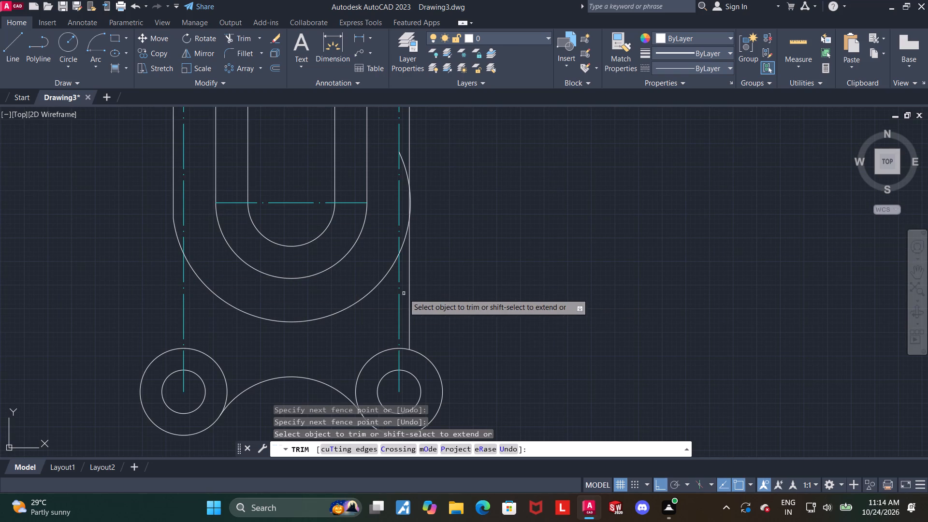
Trim the right side line below the large arc, plus the arc's bulge and leftover upper piece at that line.
click(408, 290)
scroll(408, 188, up, 2)
click(411, 226)
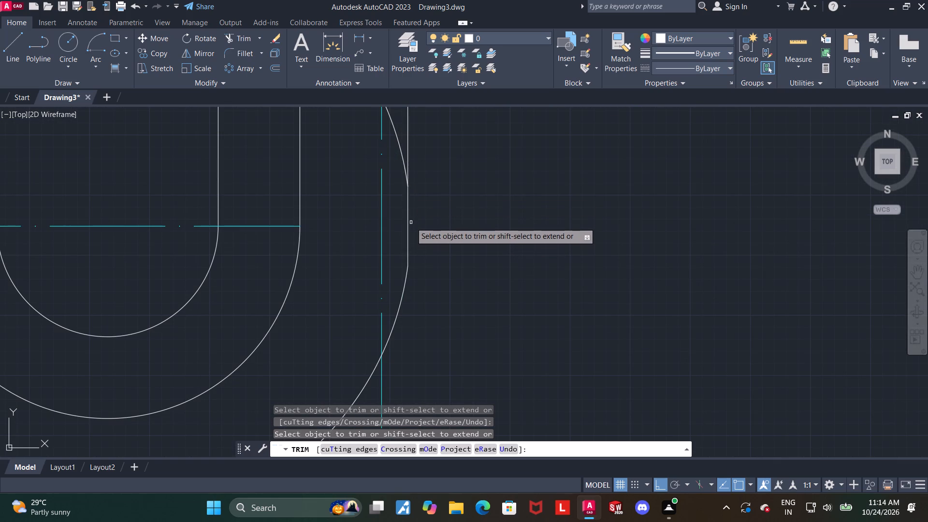
click(401, 144)
scroll(431, 185, down, 3)
scroll(330, 286, up, 1)
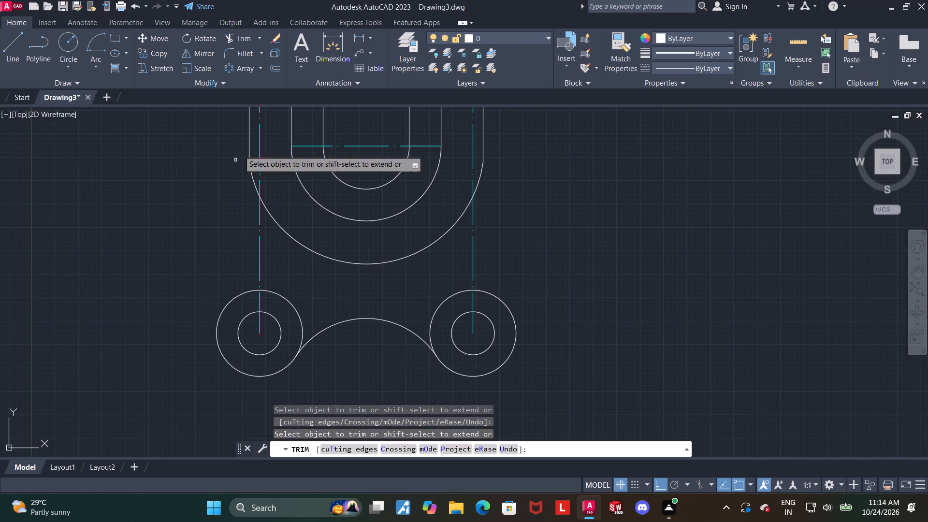
scroll(248, 150, up, 2)
scroll(242, 198, up, 2)
key(Escape)
Draw a circle of radius 34 tangent to the lower-left outer circle and the left side of the 63-radius arc.
scroll(239, 157, down, 3)
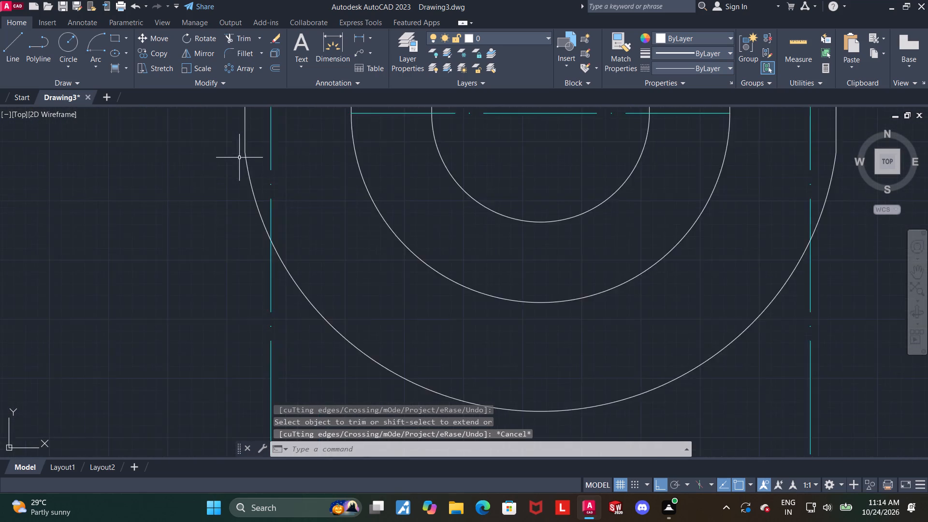
scroll(243, 184, down, 4)
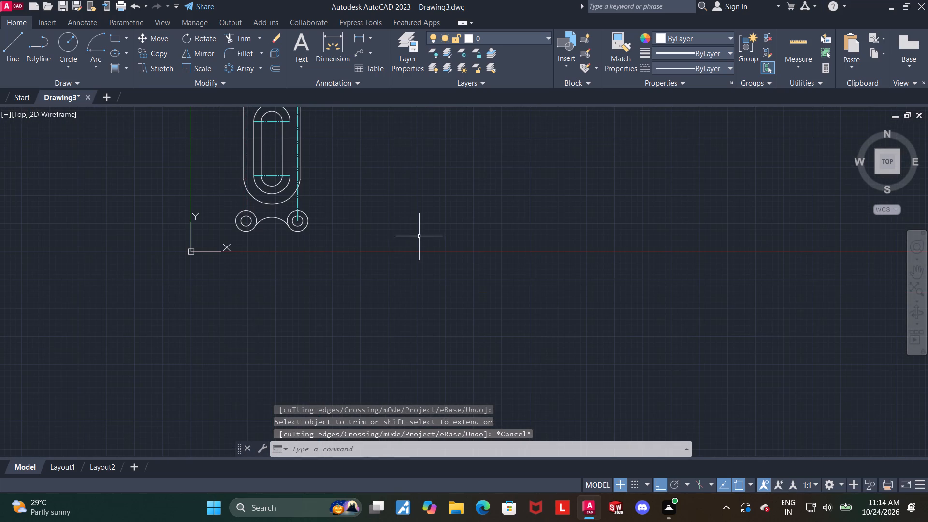
scroll(240, 173, up, 3)
key(Escape)
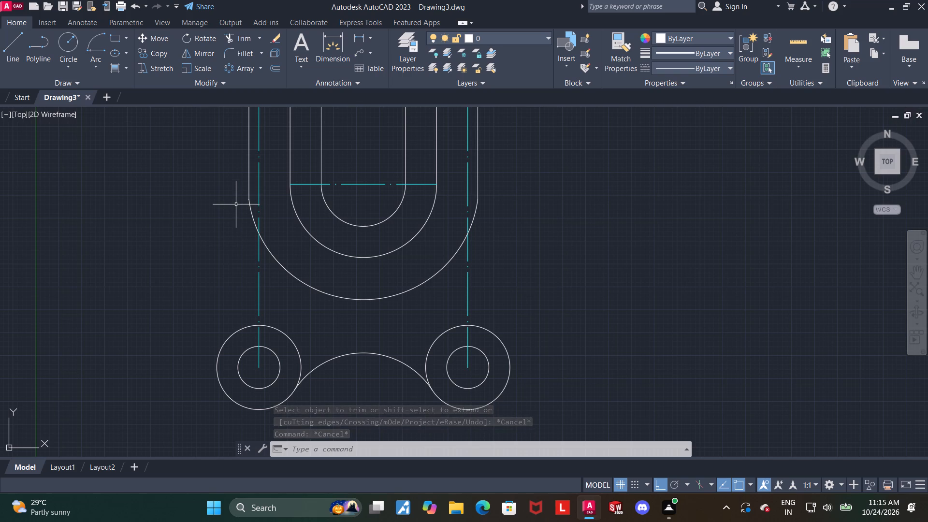
key(Escape)
click(64, 66)
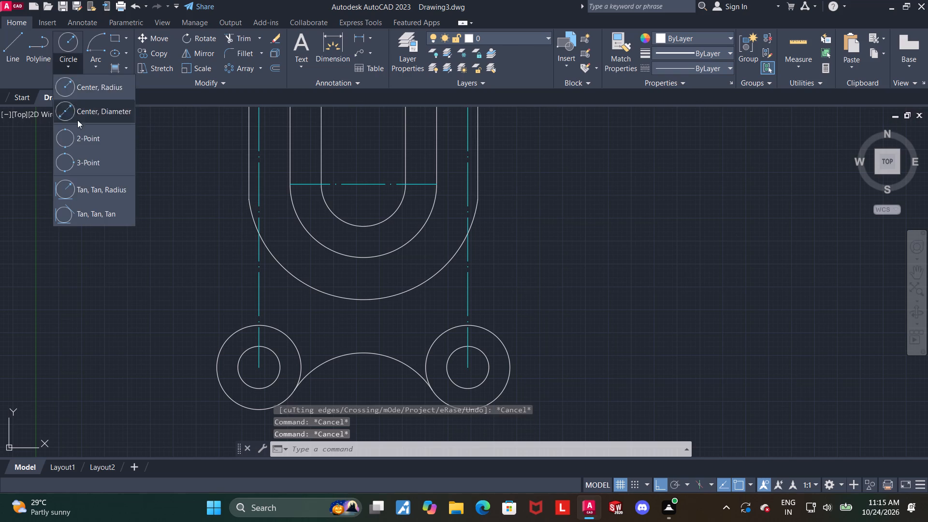
click(81, 188)
click(222, 334)
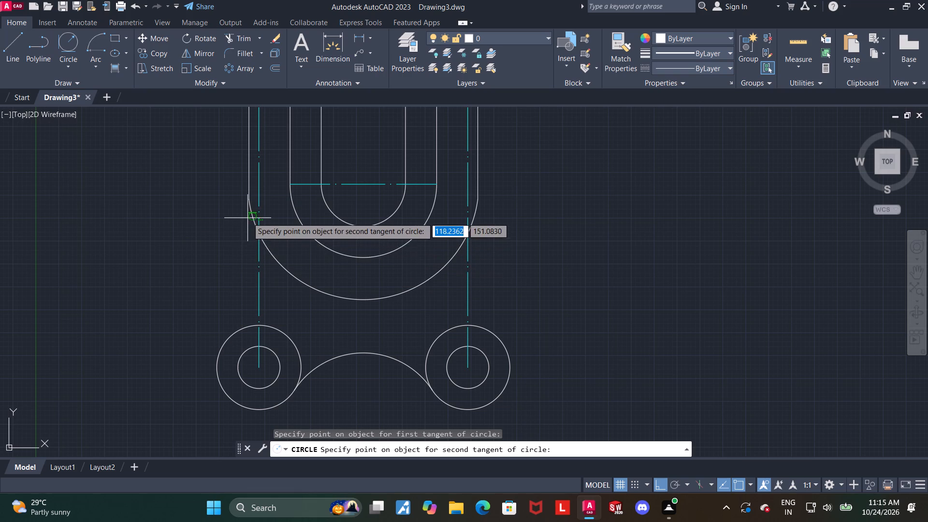
click(247, 217)
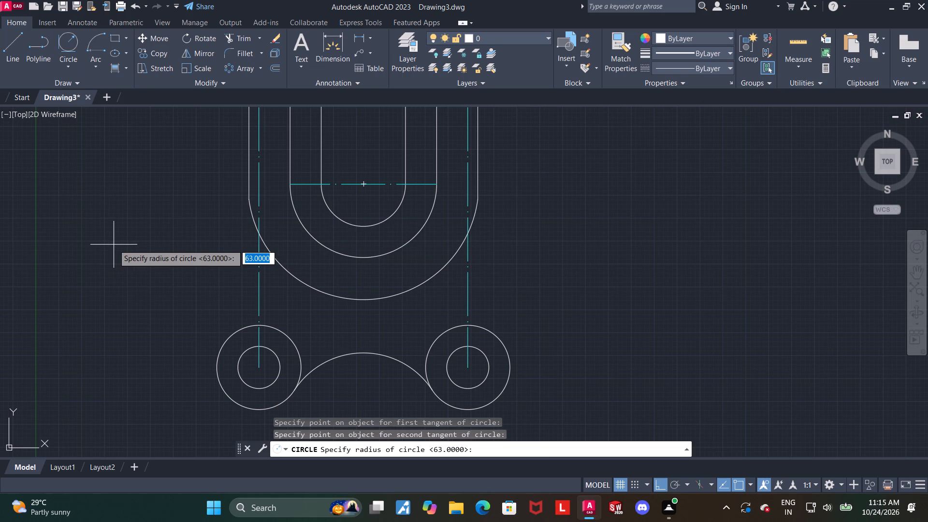
text(34)
key(Return)
key(Escape)
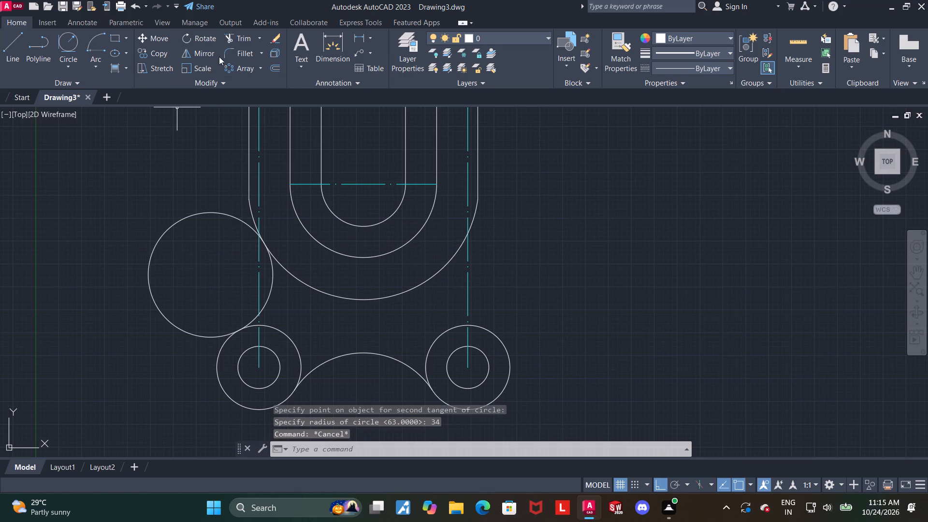
Trim the 34-radius circle to leave only the inner arc between its tangent points on the large arc and lower-left outer circle.
click(232, 42)
drag(206, 258, 151, 190)
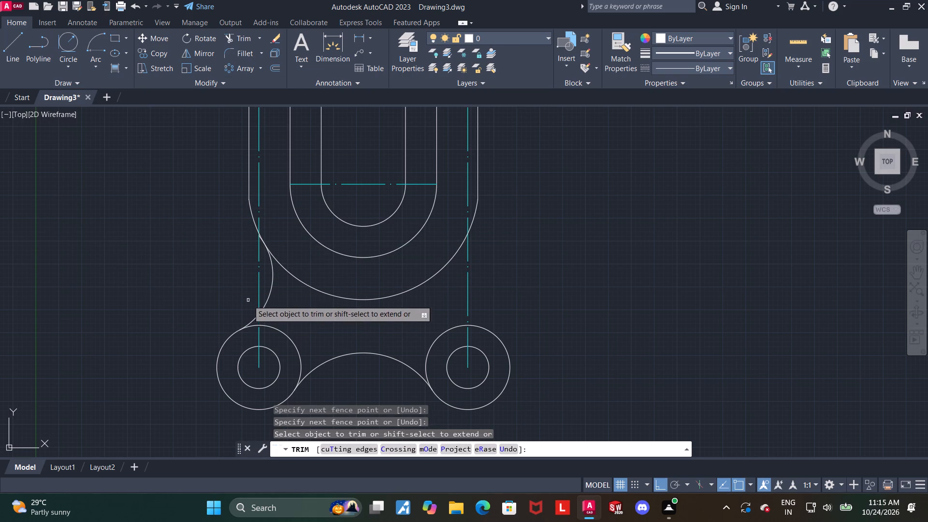
scroll(273, 234, up, 4)
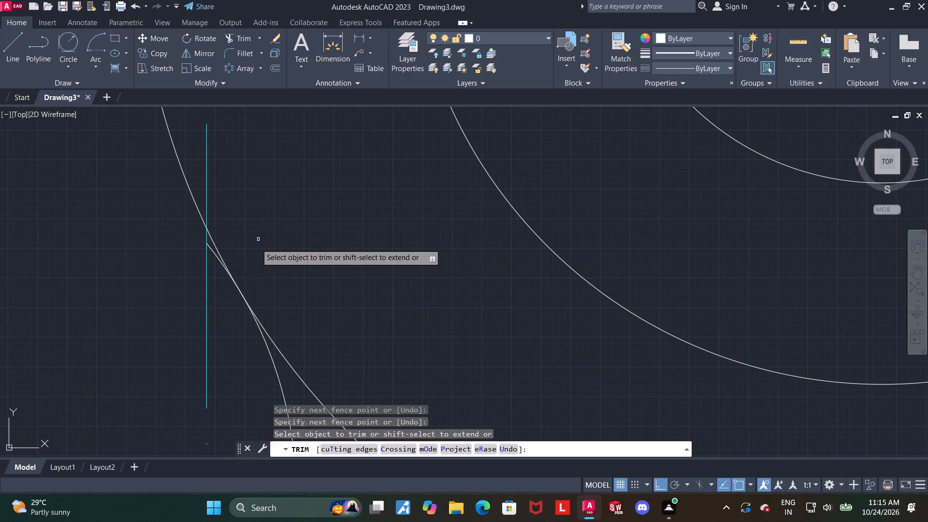
click(212, 254)
scroll(212, 255, down, 3)
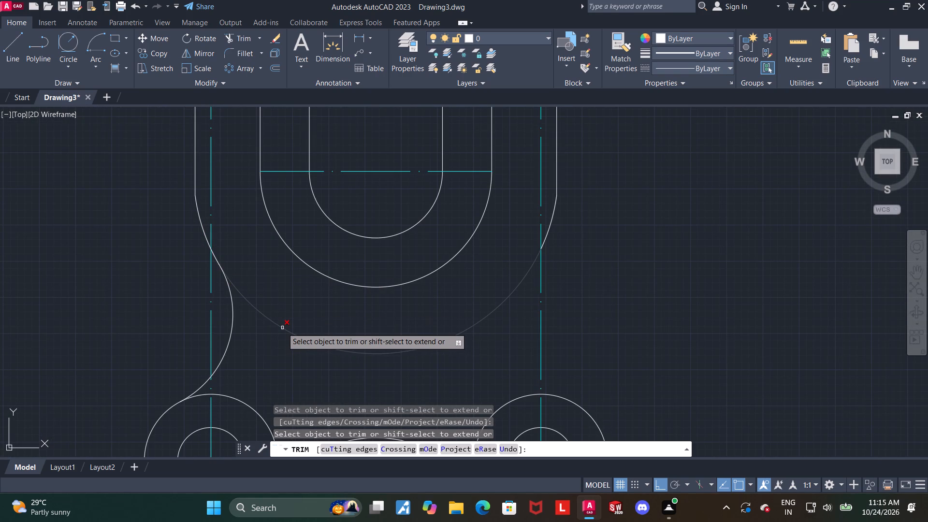
Undo the 34-radius arc and earlier trims, back to the full lower 63-radius circle and untrimmed side lines.
scroll(281, 310, down, 2)
key(Escape)
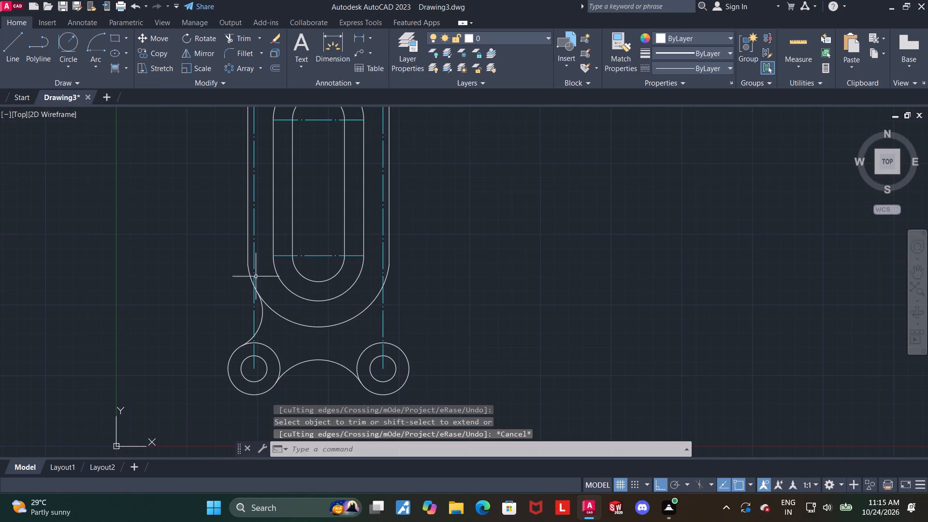
scroll(258, 270, up, 4)
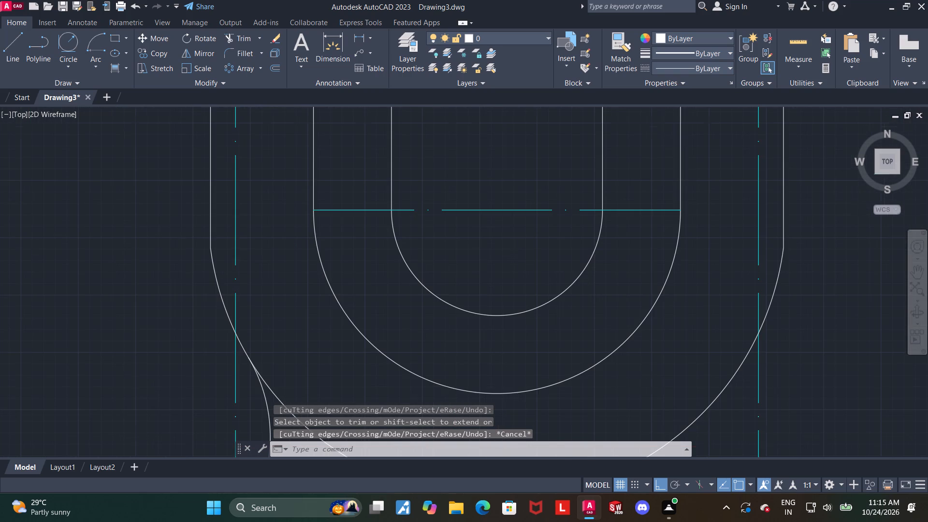
key(ctrl+z)
key(ctrl+z)
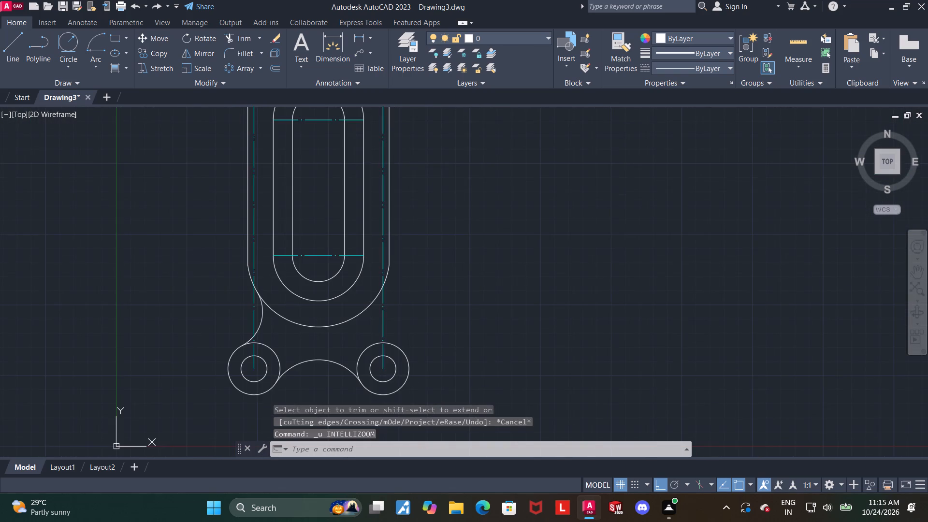
key(ctrl+z)
key(ctrl+z)
key(ctrl+z)
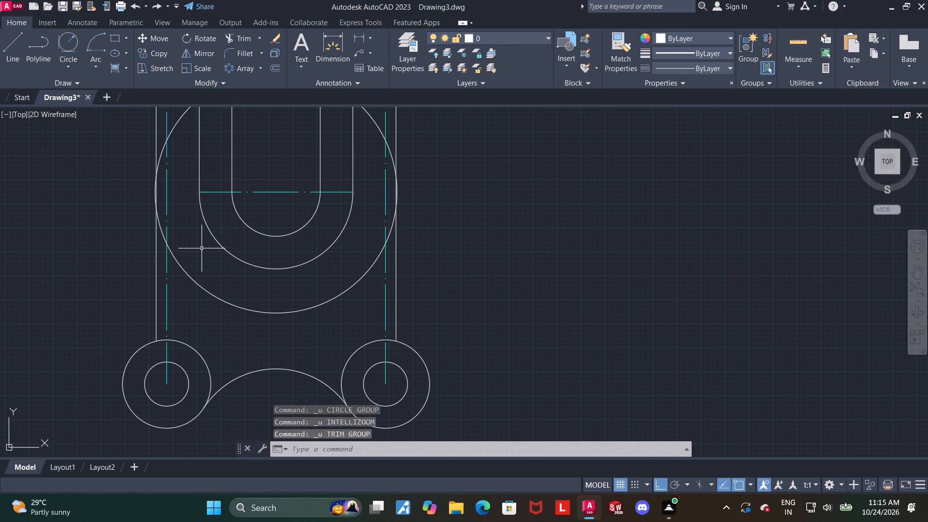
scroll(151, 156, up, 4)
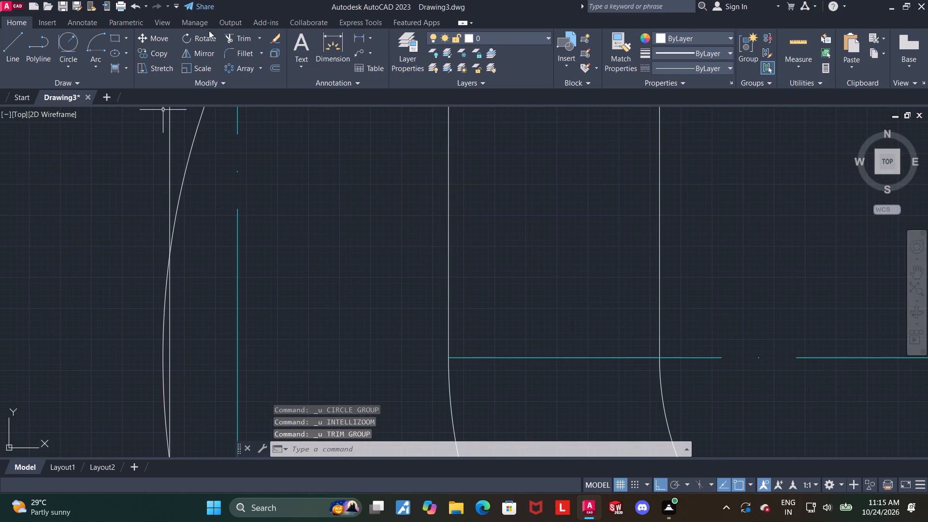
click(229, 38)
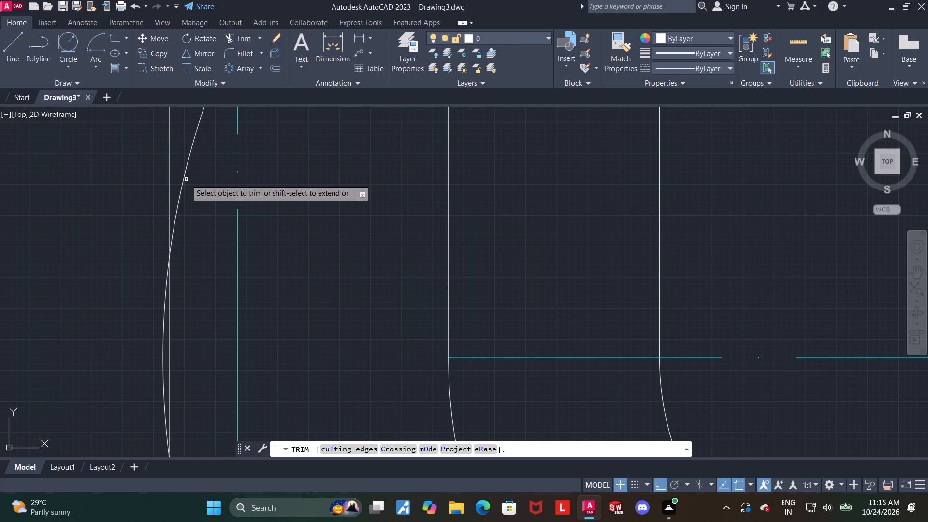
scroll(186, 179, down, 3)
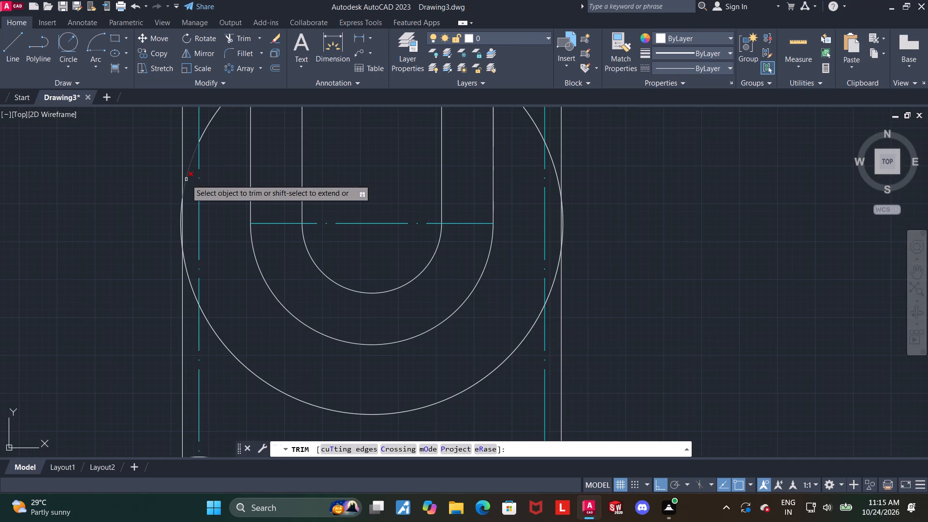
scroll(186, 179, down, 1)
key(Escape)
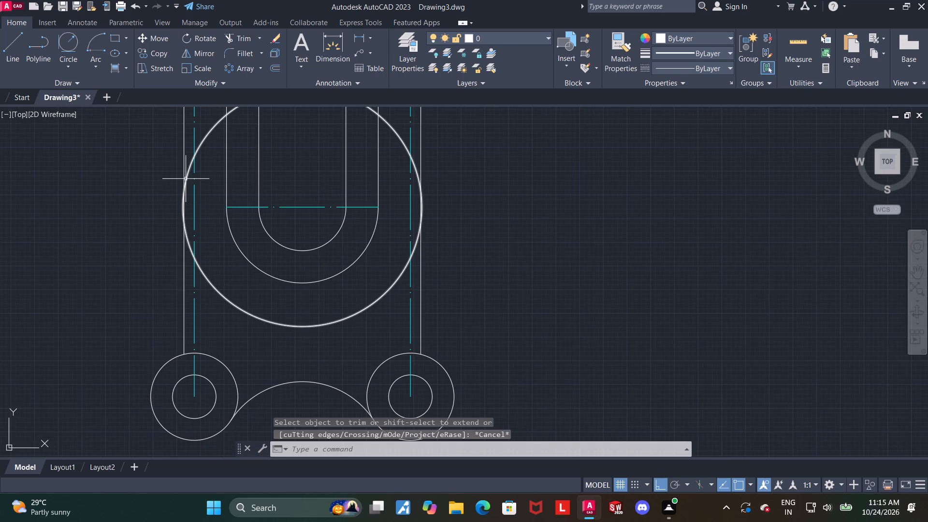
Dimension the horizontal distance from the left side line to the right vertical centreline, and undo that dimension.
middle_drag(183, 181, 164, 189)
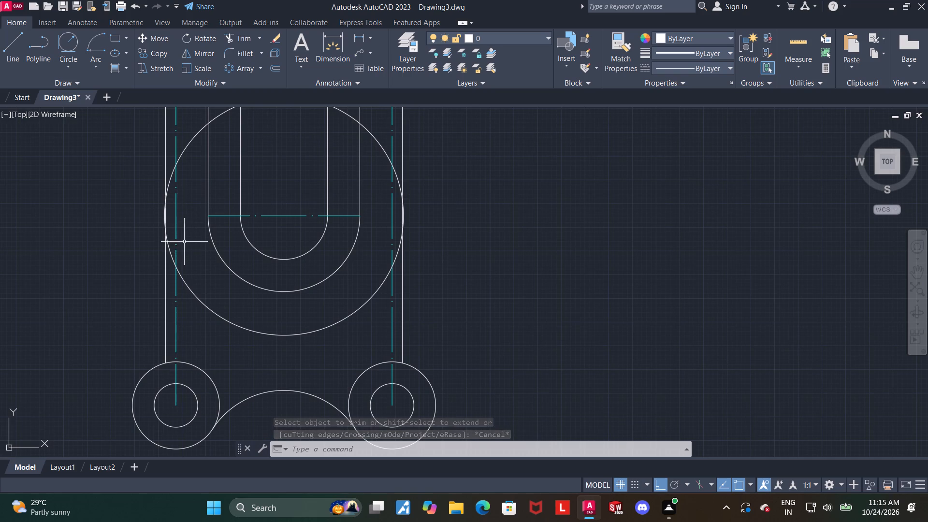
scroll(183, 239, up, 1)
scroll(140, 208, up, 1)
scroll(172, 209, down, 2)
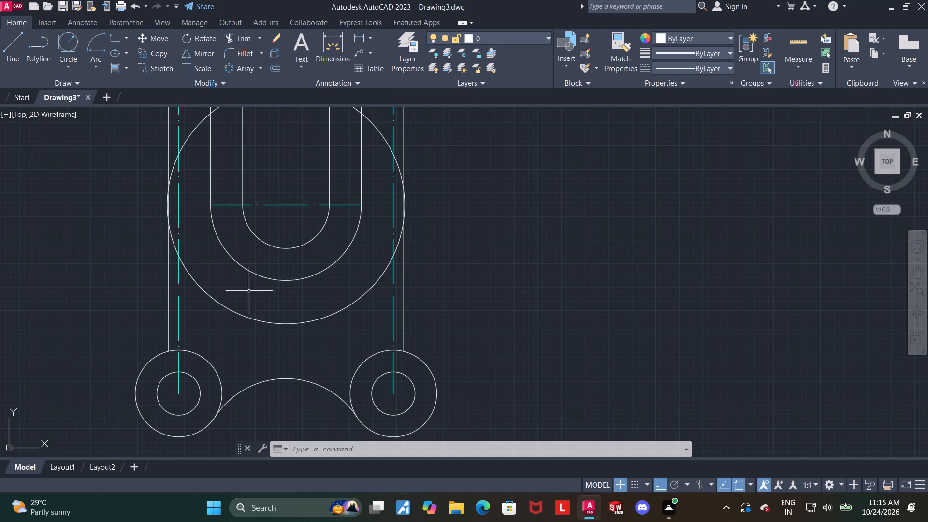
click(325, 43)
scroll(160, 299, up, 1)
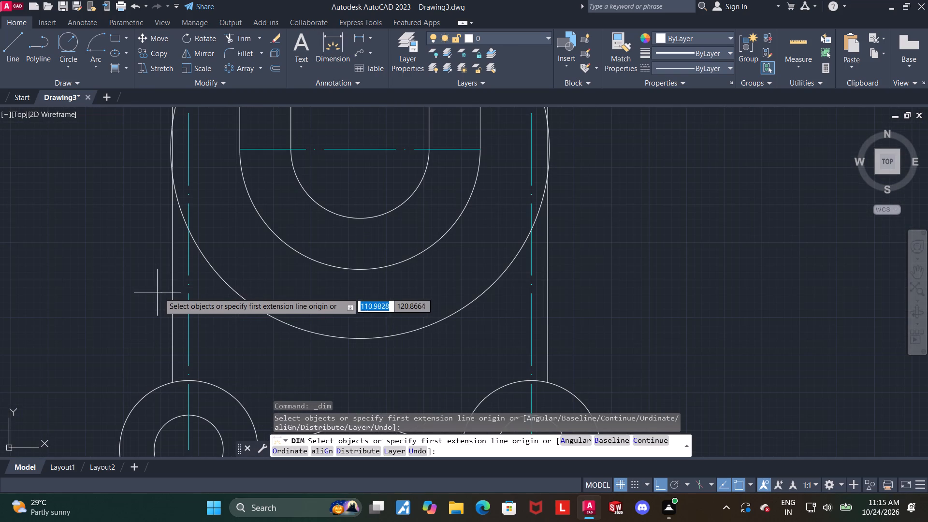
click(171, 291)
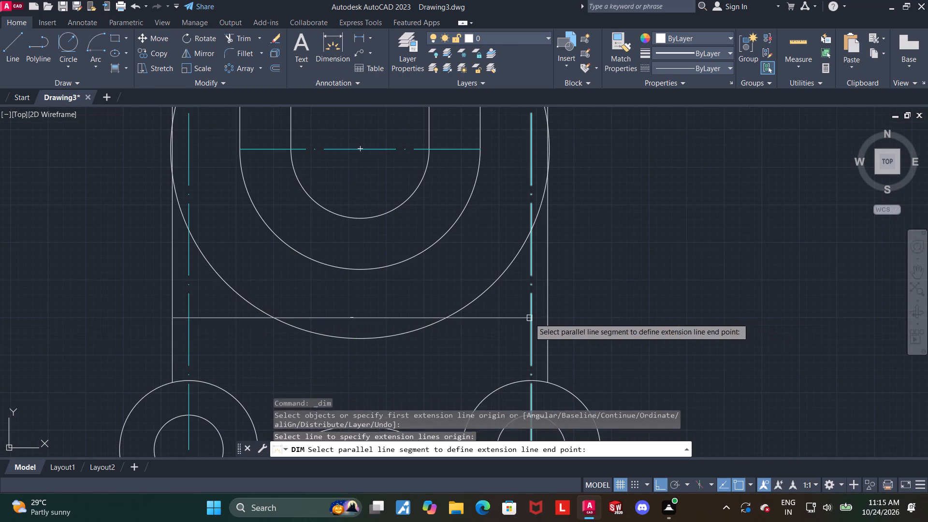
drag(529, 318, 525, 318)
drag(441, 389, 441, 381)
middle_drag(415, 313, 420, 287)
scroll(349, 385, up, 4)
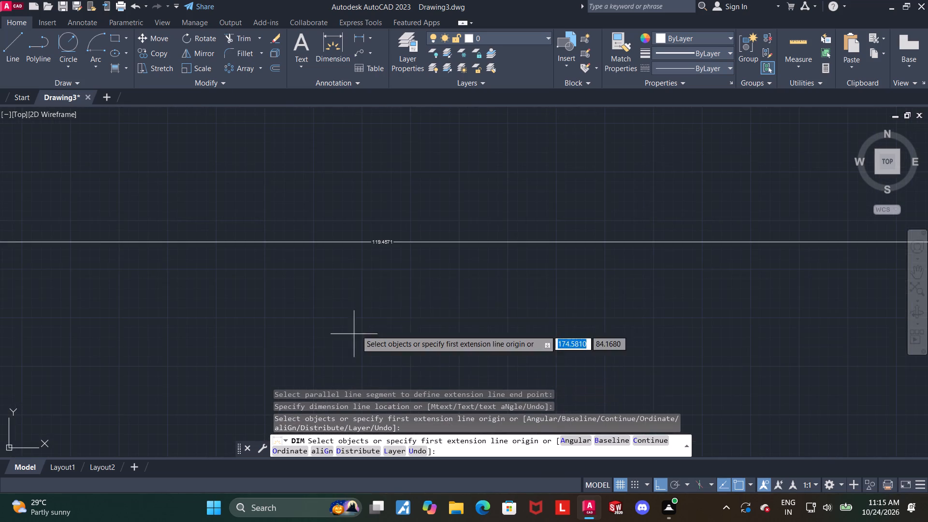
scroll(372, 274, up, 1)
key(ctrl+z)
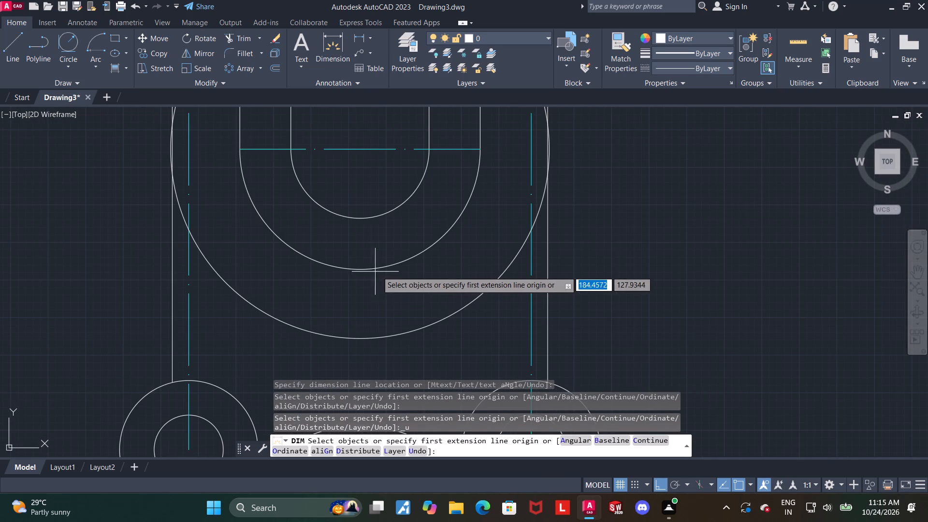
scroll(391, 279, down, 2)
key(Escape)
Erase the two vertical outer side lines outside the centrelines.
click(452, 284)
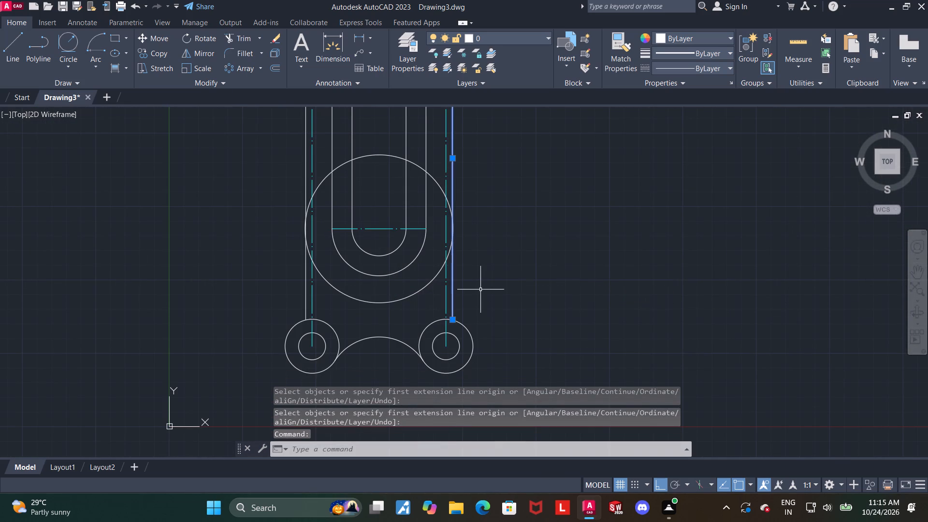
key(Delete)
click(306, 292)
key(Delete)
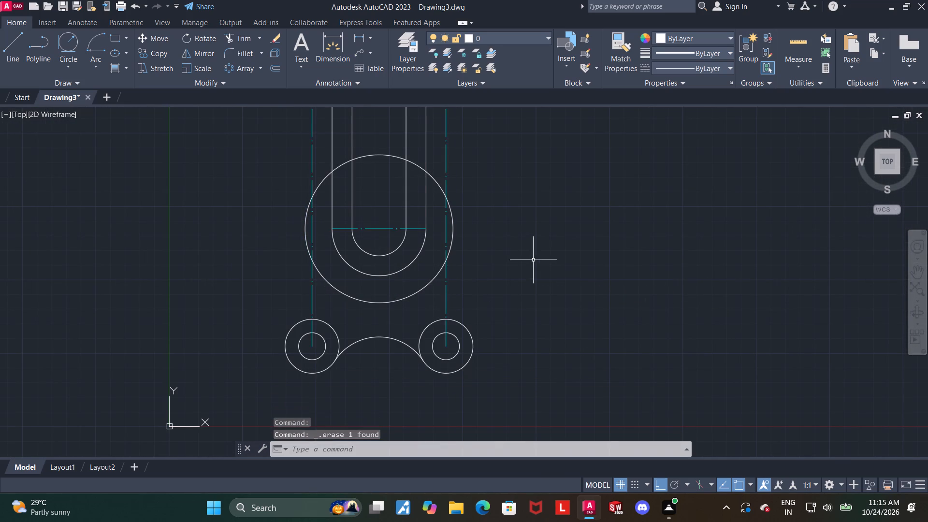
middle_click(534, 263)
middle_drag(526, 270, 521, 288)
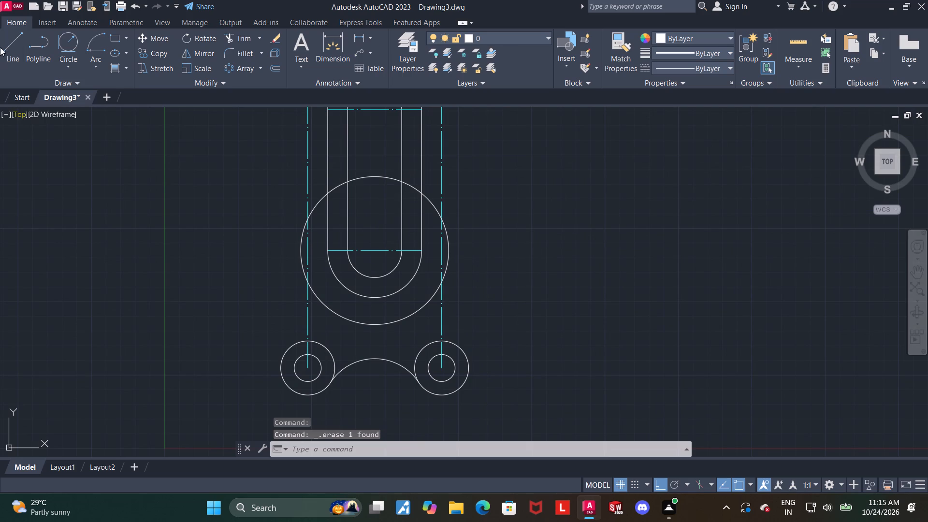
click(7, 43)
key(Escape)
Draw a circle of radius 63 centred on the upper end centre of the double slot.
middle_drag(248, 234, 212, 293)
scroll(225, 255, down, 1)
middle_drag(194, 264, 150, 296)
key(Escape)
click(72, 64)
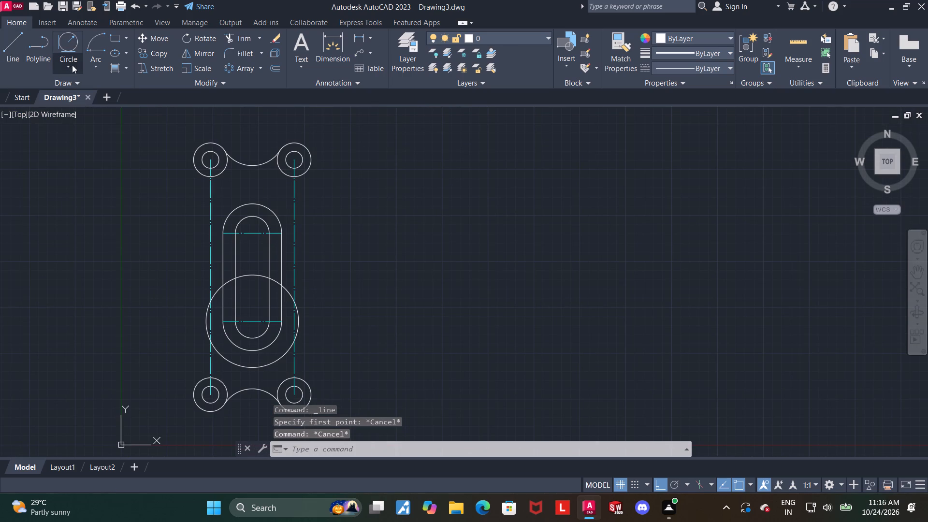
click(85, 87)
scroll(243, 233, up, 3)
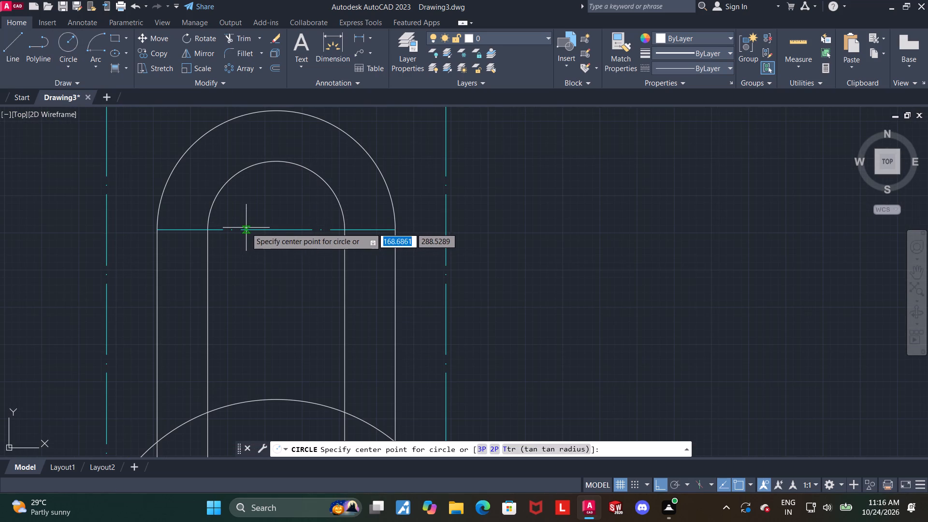
click(274, 230)
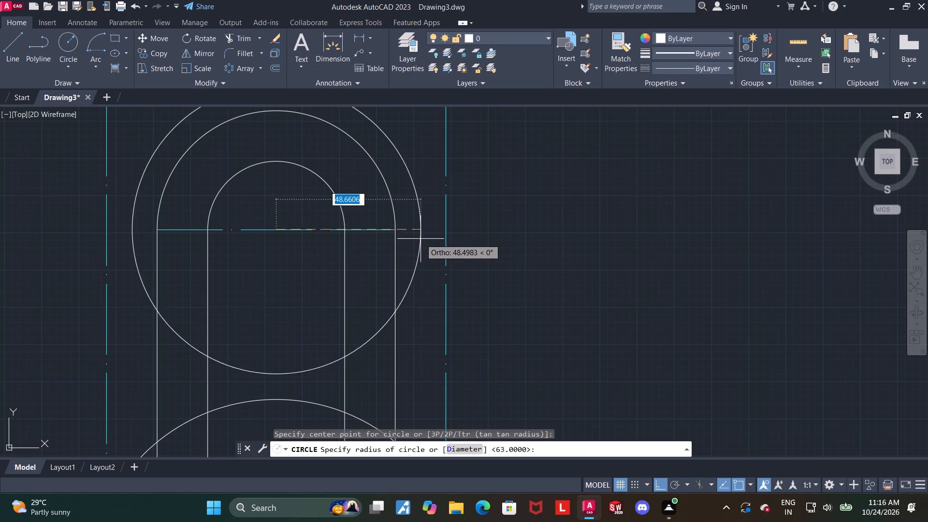
scroll(441, 245, down, 1)
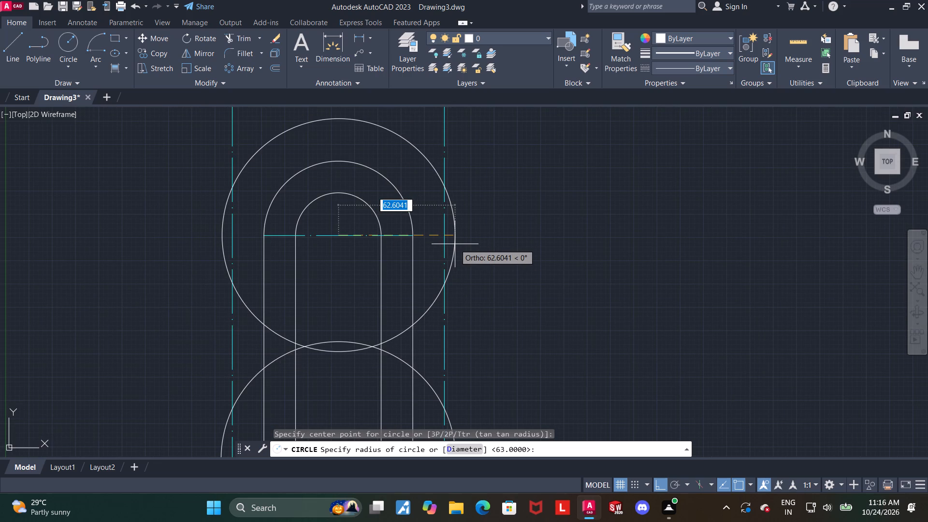
text(63)
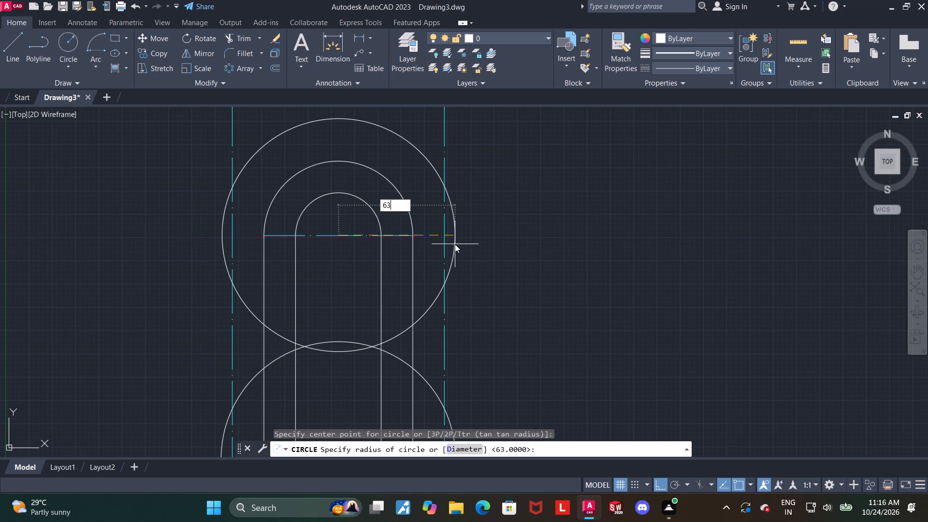
key(Return)
key(Escape)
Draw two vertical lines joining the leftmost and rightmost points of the upper and lower 63-radius circles.
scroll(483, 307, down, 1)
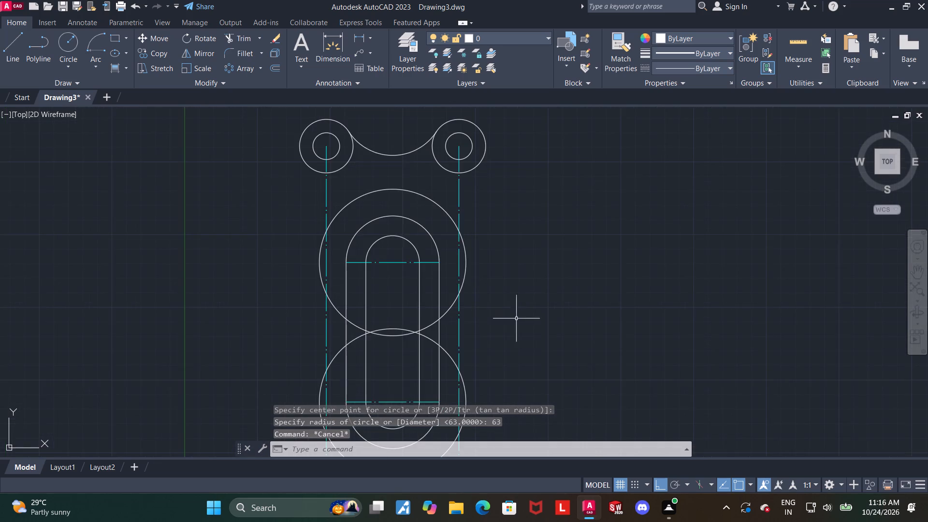
middle_drag(526, 322, 503, 262)
click(14, 59)
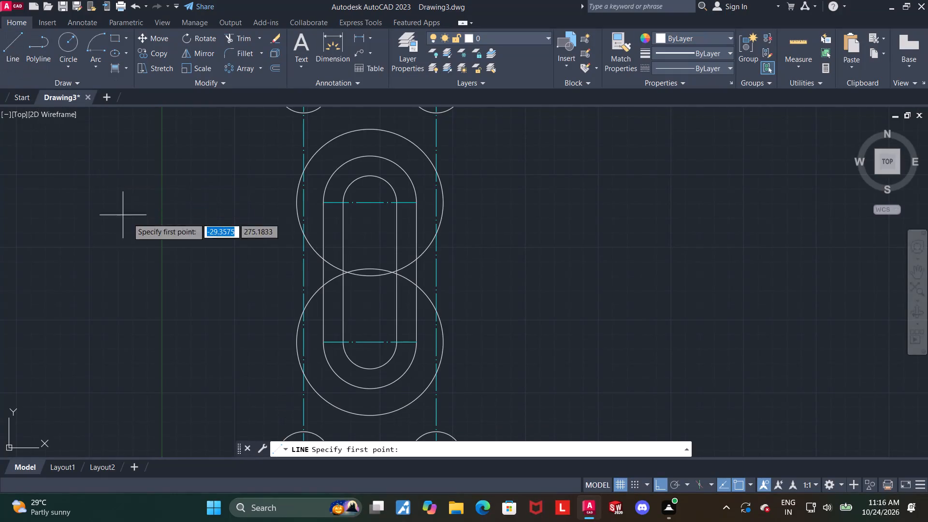
drag(295, 339, 295, 333)
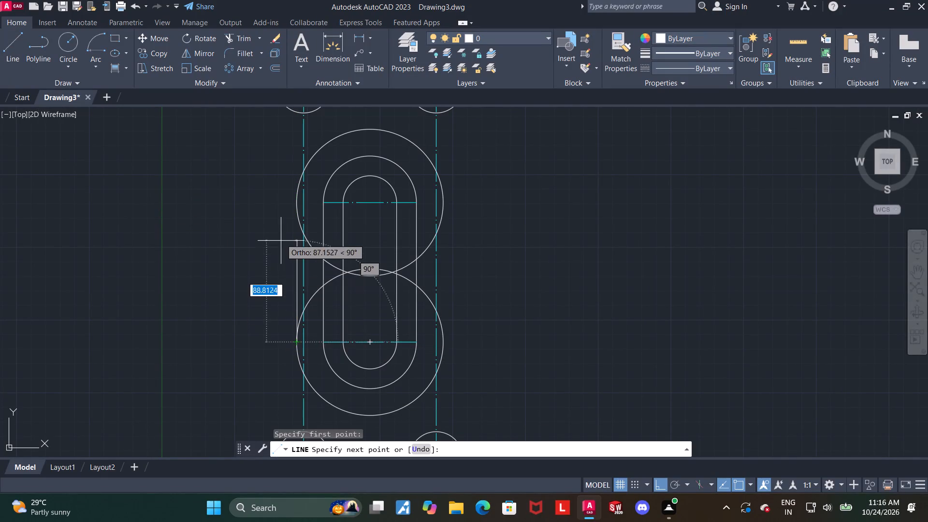
click(296, 202)
key(Escape)
key(Escape)
click(13, 51)
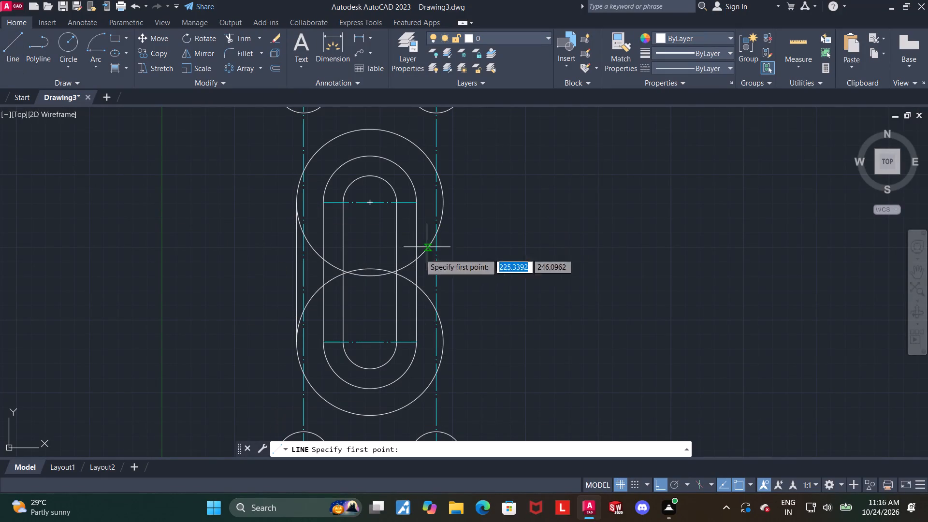
click(443, 340)
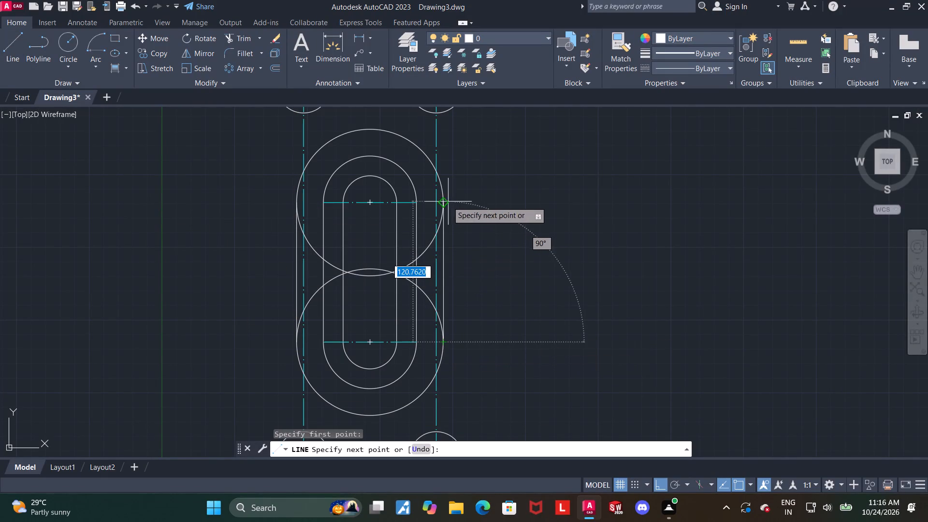
click(443, 202)
key(Escape)
key(Escape)
Trim the overlapping inner portions of both 63-radius circles between the two vertical centrelines, including the tiny remnants inside the slot.
middle_drag(516, 261, 515, 213)
scroll(482, 317, down, 1)
middle_drag(494, 320, 471, 286)
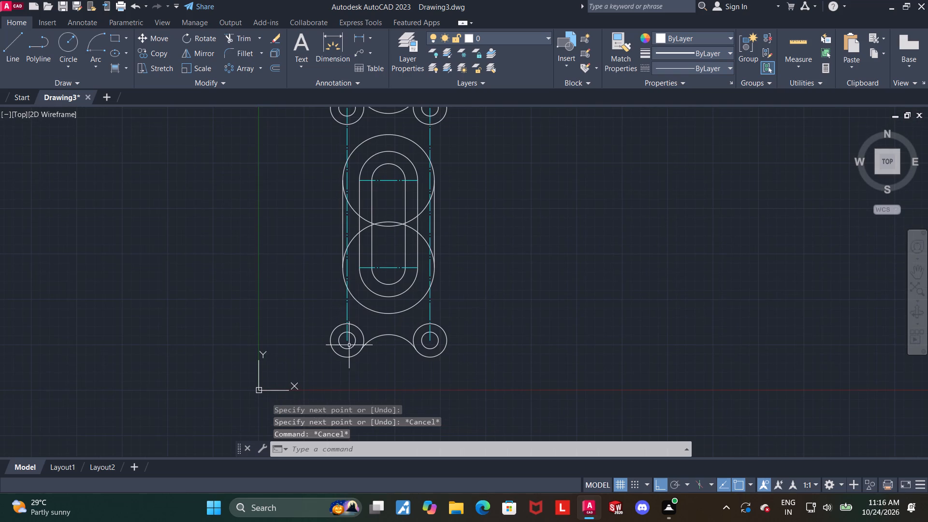
click(239, 34)
scroll(353, 221, up, 2)
drag(349, 276, 353, 161)
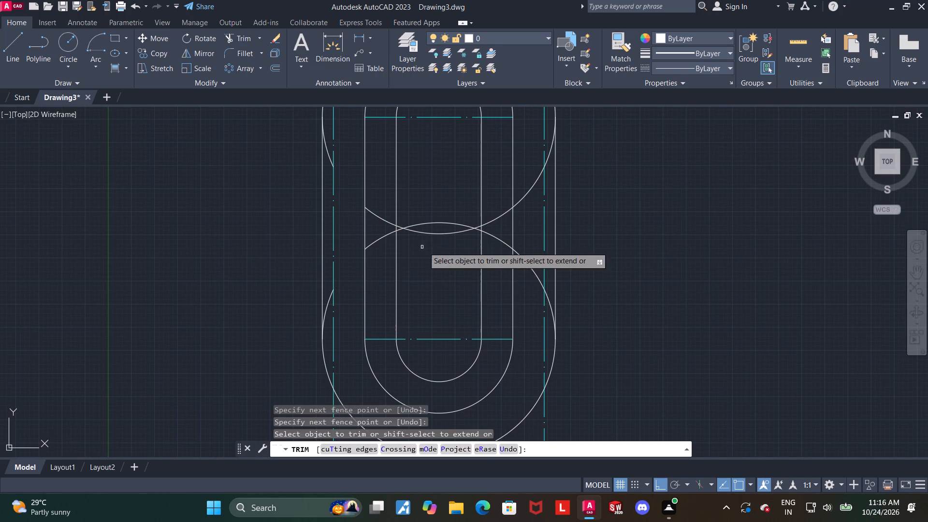
drag(517, 267, 528, 165)
drag(497, 259, 487, 194)
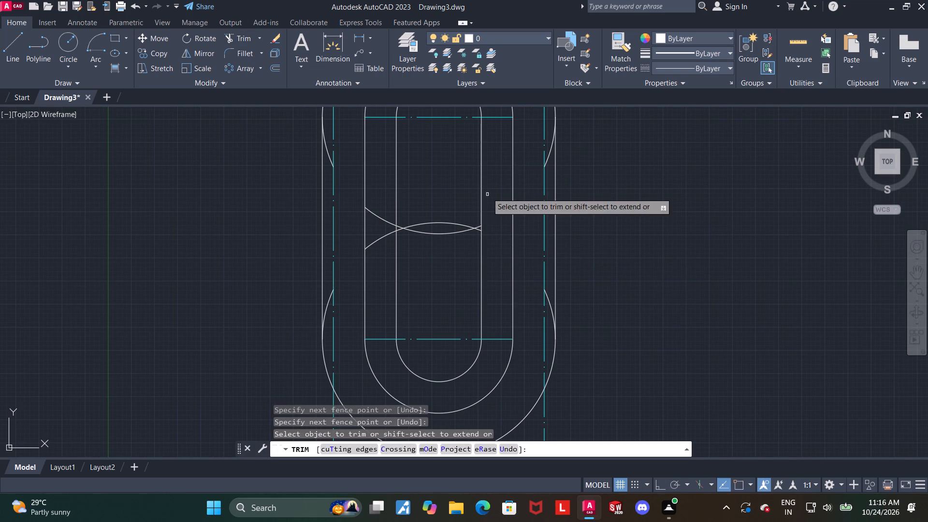
drag(441, 253, 436, 164)
drag(384, 254, 379, 193)
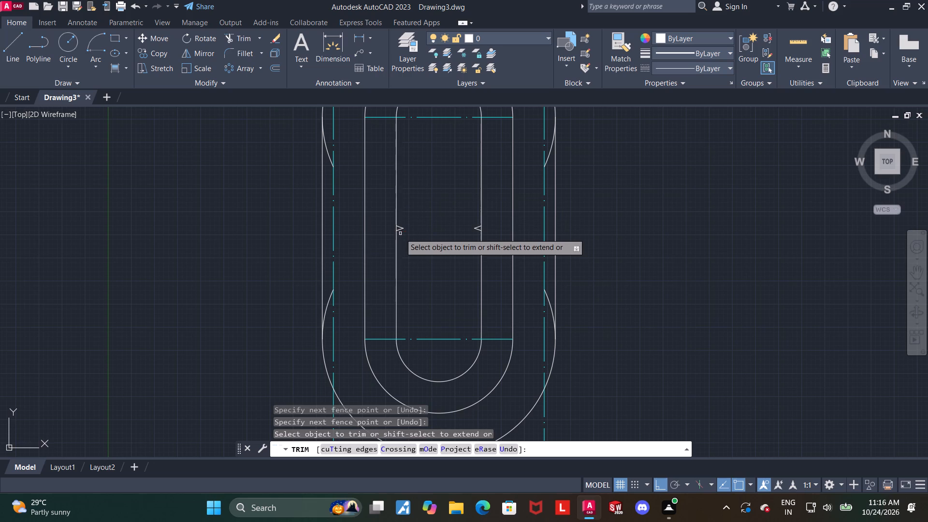
drag(400, 232, 401, 219)
drag(472, 234, 475, 222)
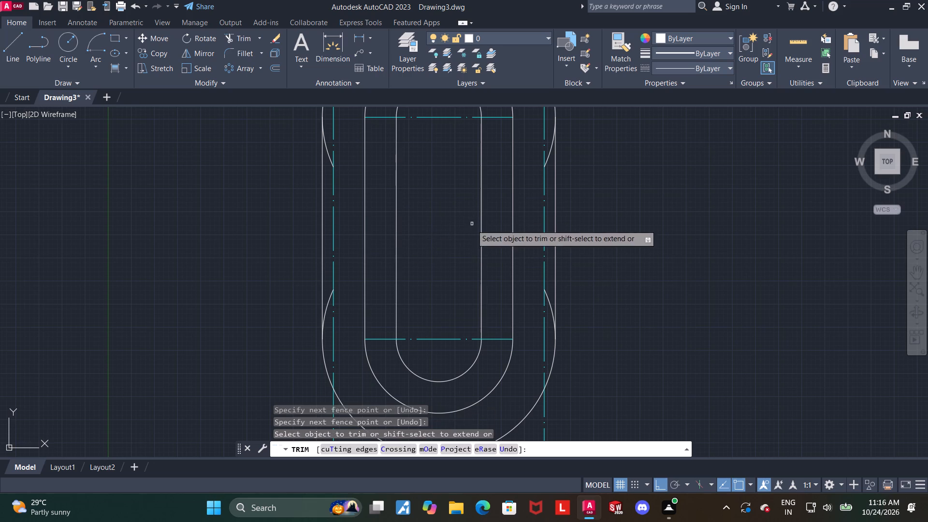
Trim the four leftover arc pieces of the 63-radius circles between the outer side lines and the vertical centrelines.
scroll(451, 238, down, 1)
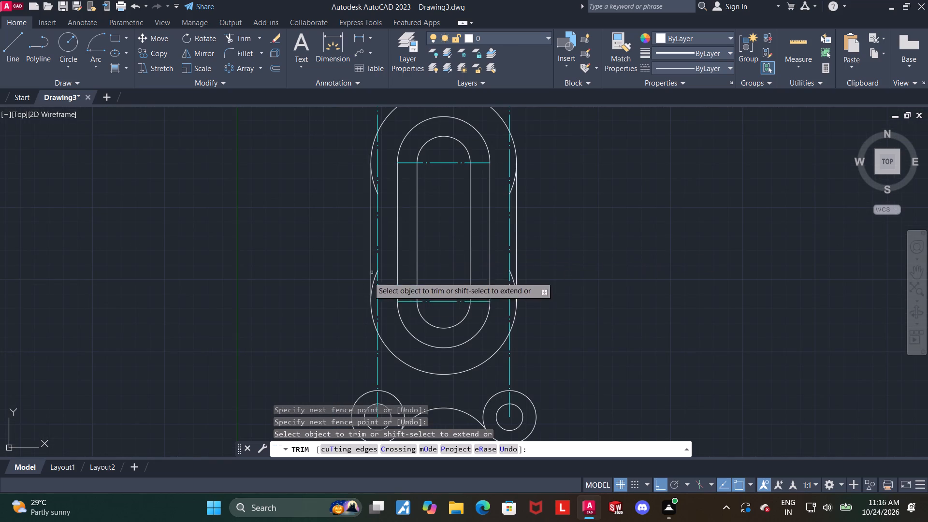
scroll(380, 270, up, 2)
click(362, 284)
scroll(361, 265, down, 2)
scroll(359, 182, up, 2)
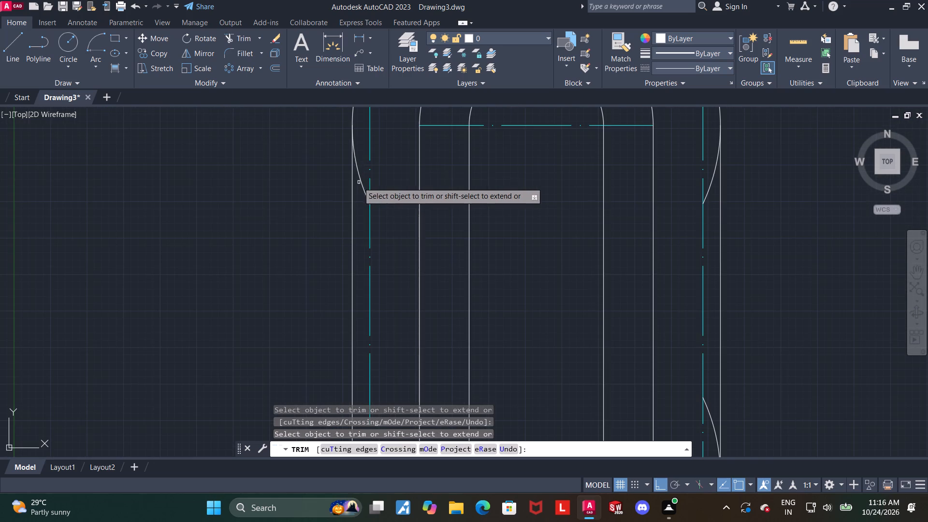
click(359, 173)
click(712, 188)
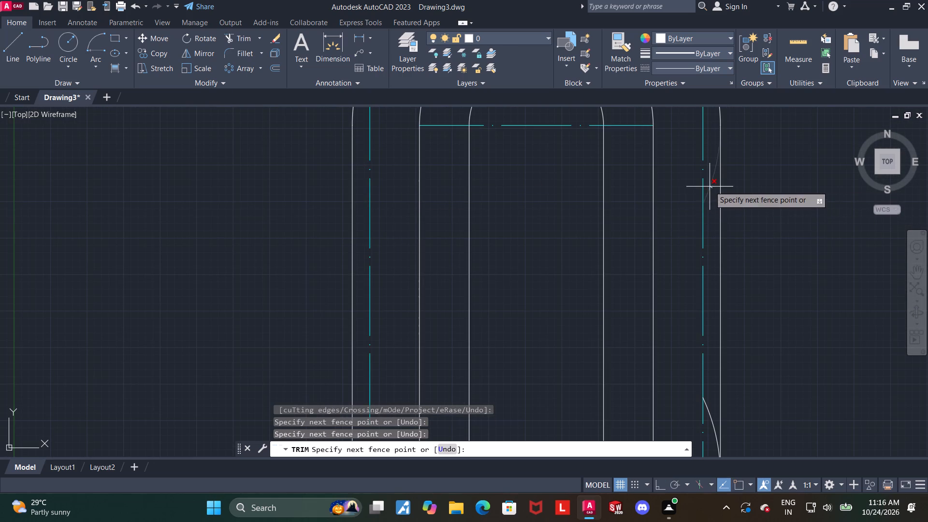
click(710, 186)
click(708, 411)
scroll(716, 377, down, 3)
middle_drag(739, 366, 656, 280)
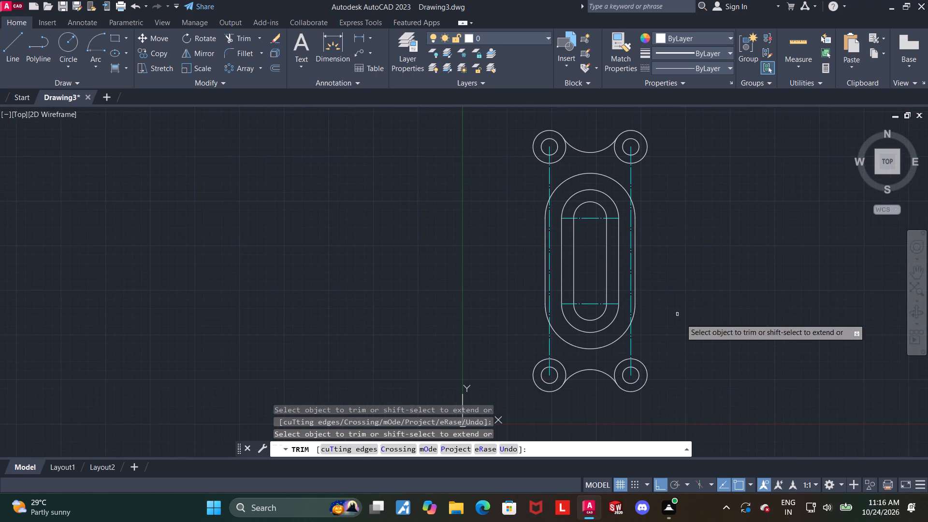
middle_drag(668, 321, 585, 273)
key(Escape)
Draw a circle of radius 34 tangent to the lower-left outer corner circle and the lower 63-radius arc.
scroll(575, 273, up, 1)
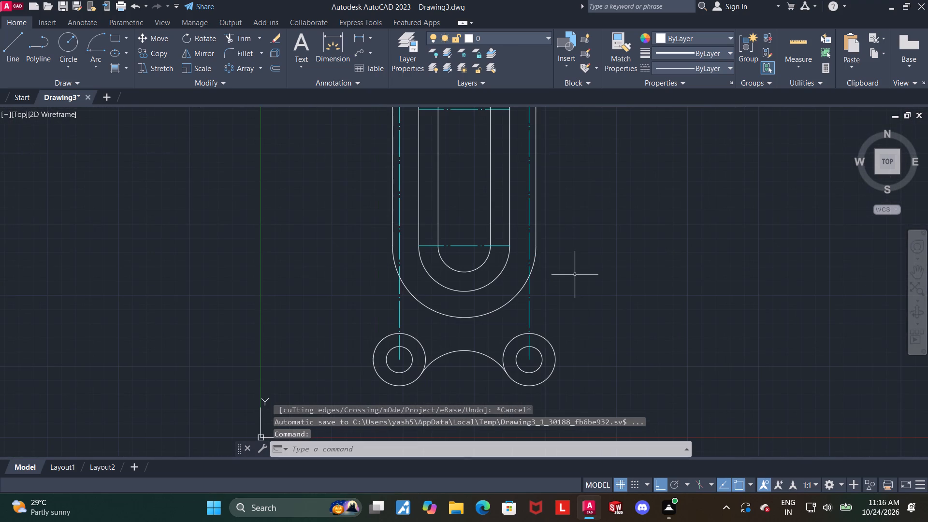
scroll(421, 349, up, 1)
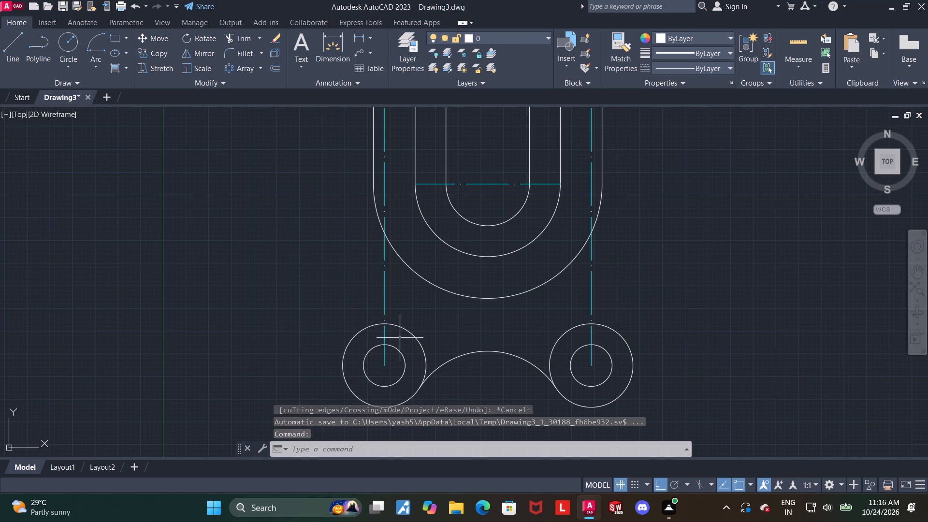
key(Escape)
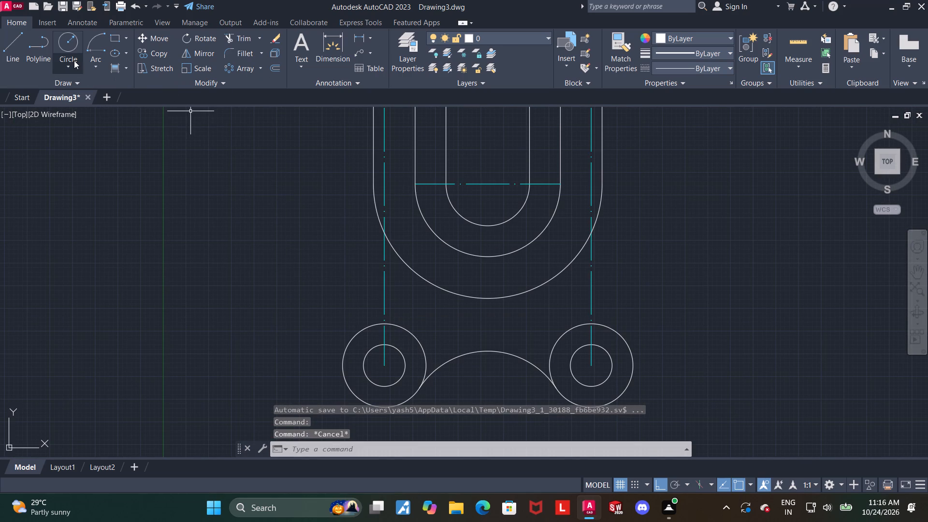
click(74, 60)
click(87, 186)
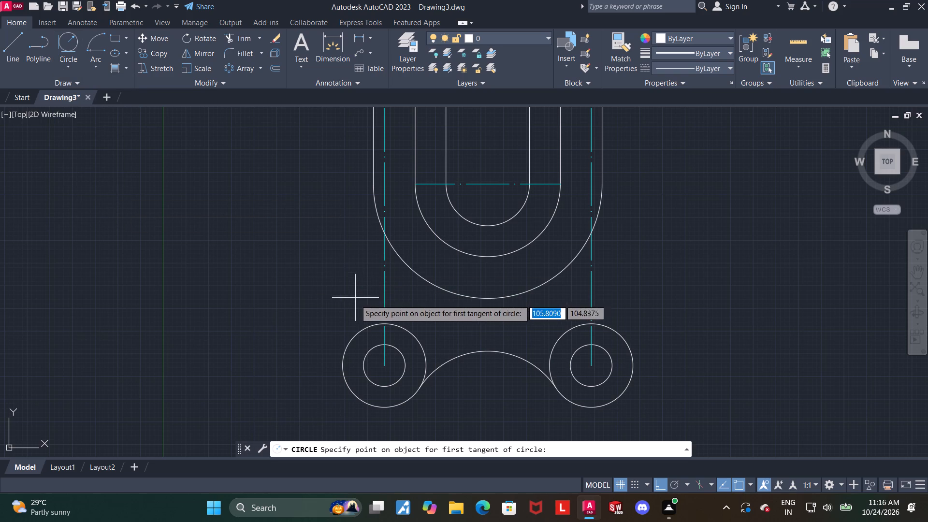
click(369, 325)
click(377, 229)
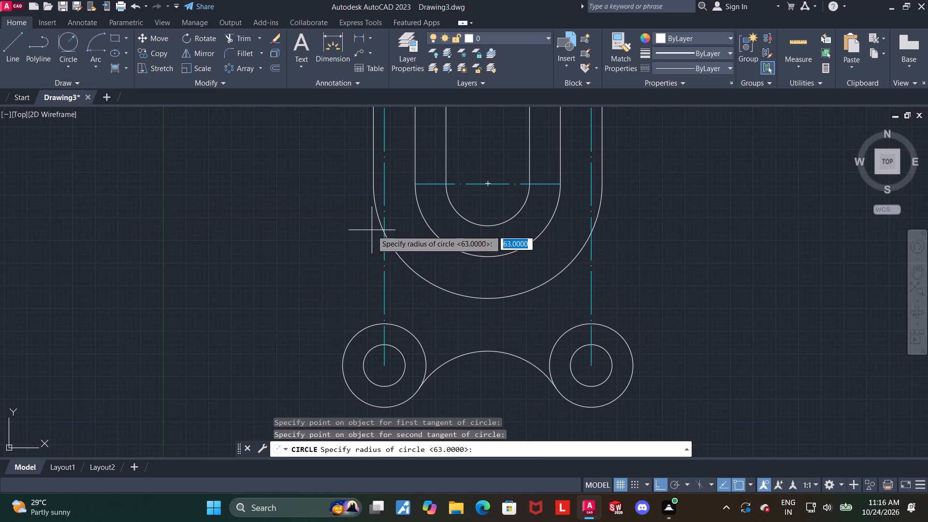
text(34)
key(Return)
key(Escape)
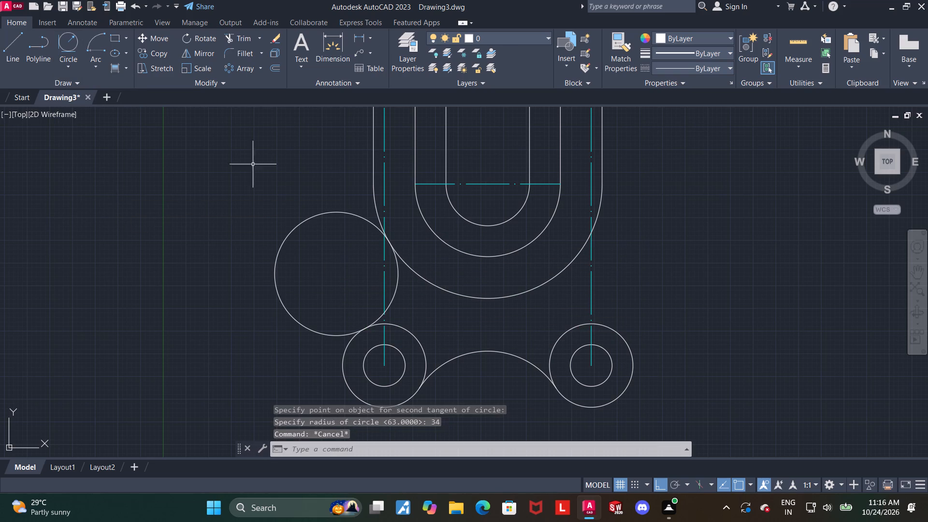
Trim the lower-left 34-radius circle to its inward-curving arc between the tangent points, including the small remnant near the centreline.
click(241, 43)
drag(291, 238, 234, 190)
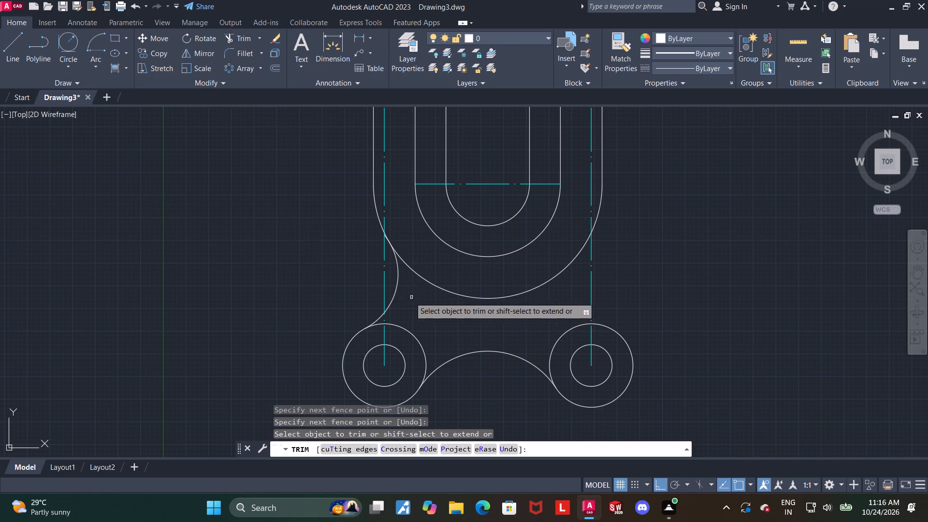
scroll(401, 297, up, 2)
scroll(368, 124, up, 3)
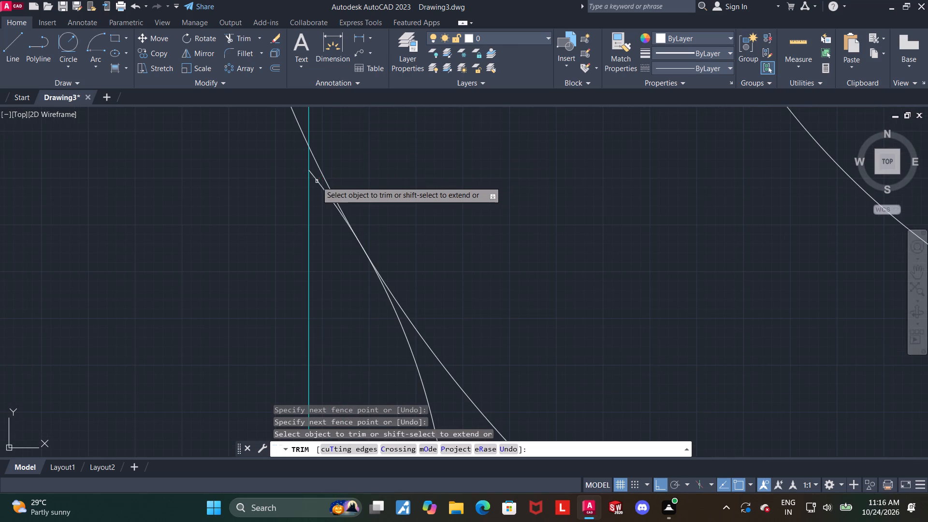
click(317, 181)
scroll(317, 181, down, 3)
scroll(422, 276, down, 3)
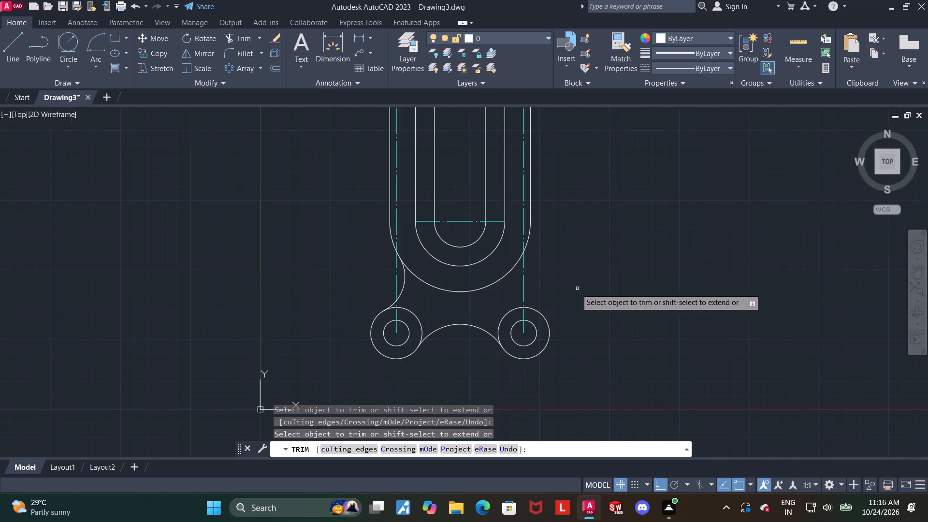
scroll(576, 289, up, 2)
key(Escape)
key(Escape)
Draw a circle of radius 34 tangent to the lower-right outer corner circle and the lower 63-radius arc.
middle_drag(573, 284, 578, 266)
middle_drag(565, 278, 576, 250)
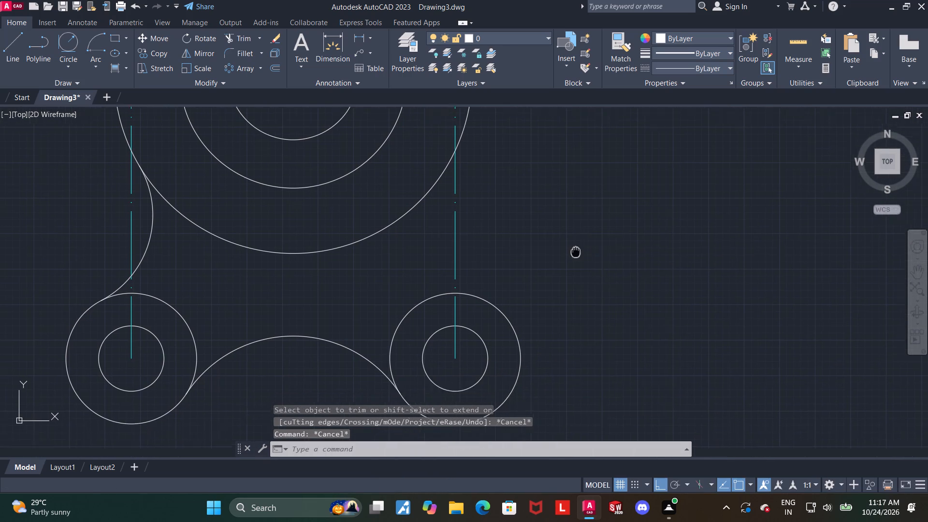
middle_drag(576, 250, 578, 248)
click(61, 49)
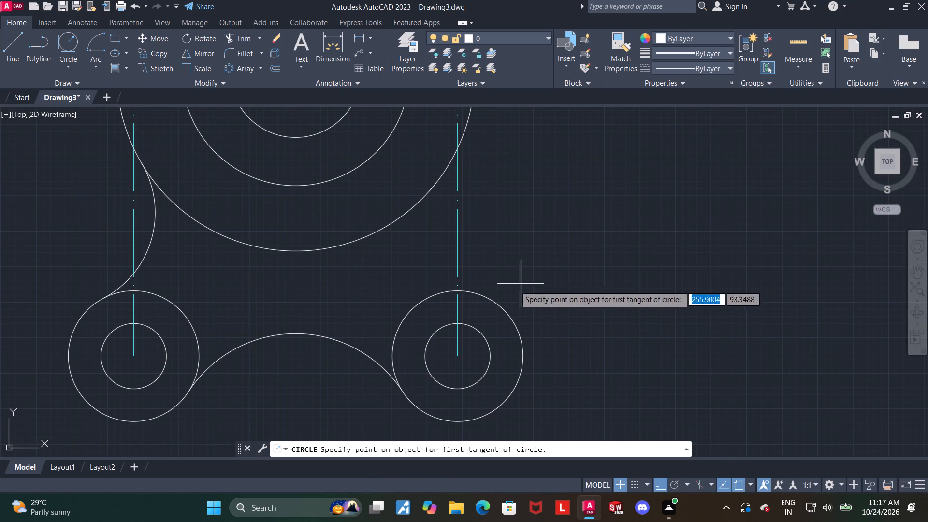
click(483, 298)
click(466, 142)
text(34)
key(Return)
key(Escape)
Trim the lower-right 34-radius circle to its inward-curving arc, including the small remnant near the centreline.
click(248, 37)
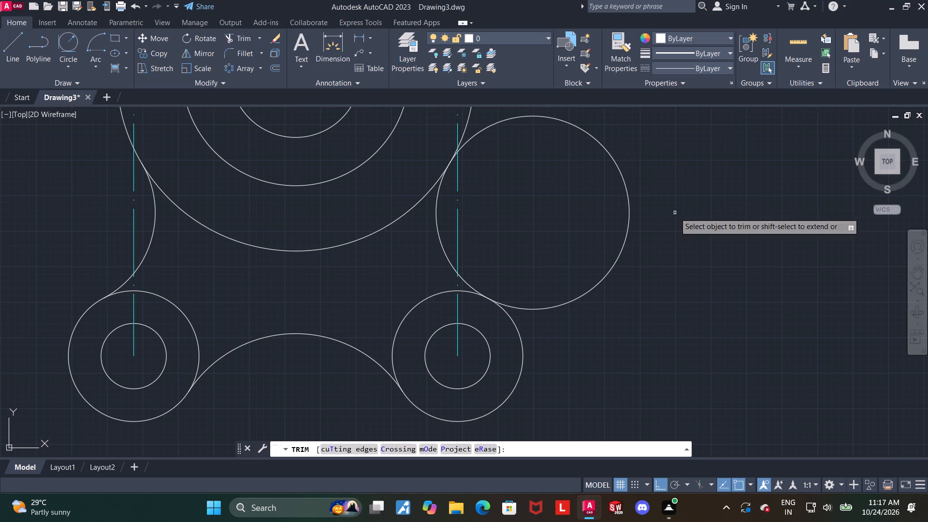
drag(626, 206, 673, 192)
scroll(449, 159, up, 4)
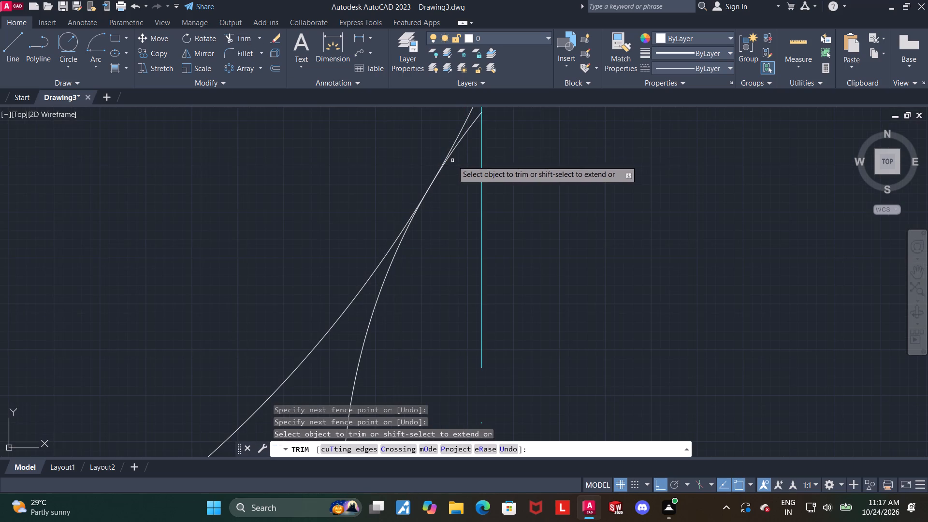
click(465, 131)
scroll(474, 155, down, 4)
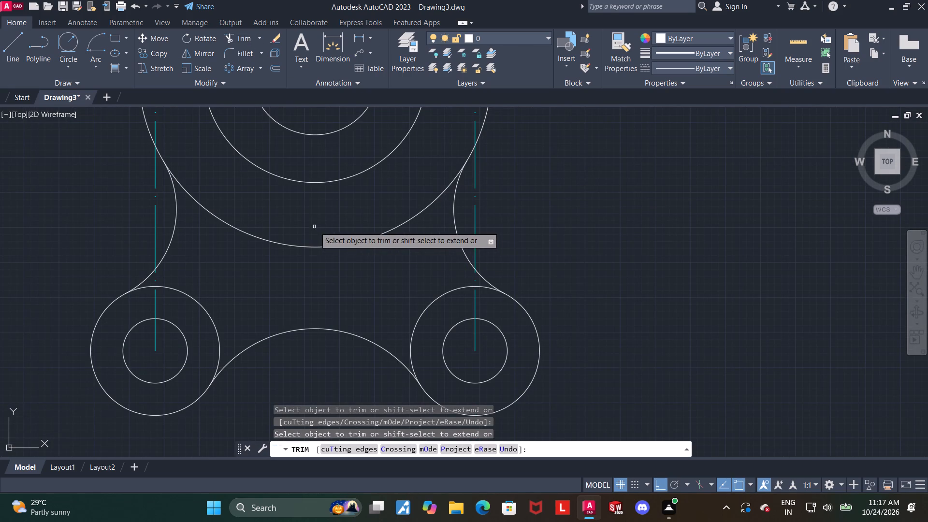
Trim away the bottom of the lower 63-radius arc between the two 34-radius arcs.
drag(317, 233, 322, 257)
scroll(317, 258, down, 3)
middle_drag(416, 235, 427, 255)
key(Escape)
key(Escape)
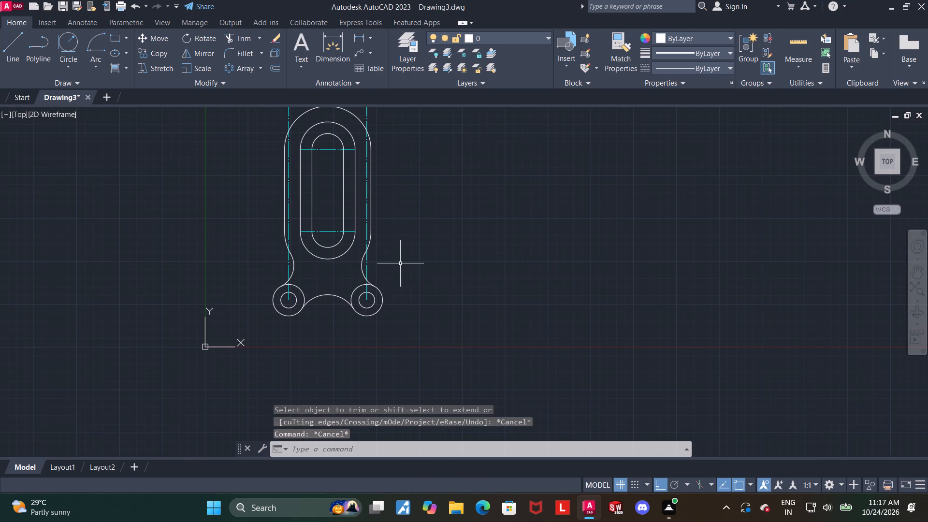
key(Escape)
Draw a circle of radius 34 tangent to the upper 63-radius arc and the upper-left outer corner circle.
middle_drag(413, 237, 418, 308)
middle_drag(431, 267, 442, 315)
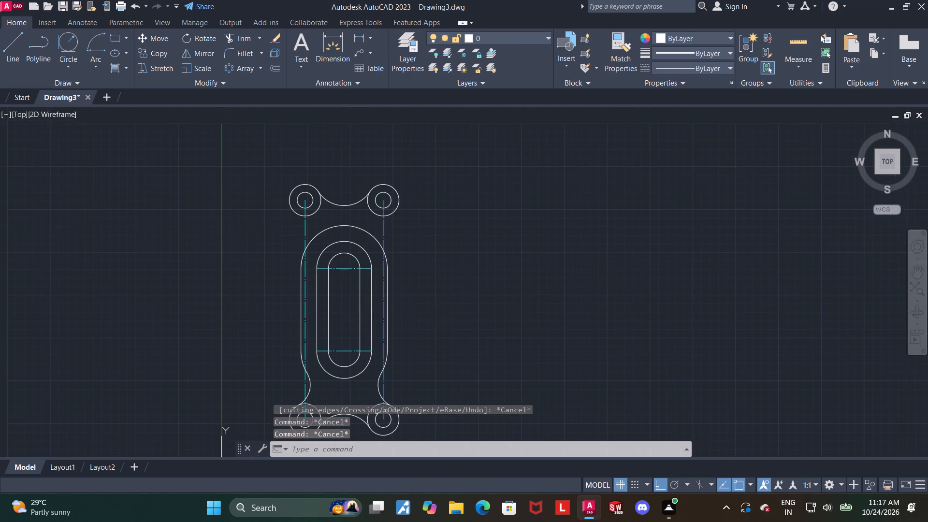
middle_drag(475, 292, 493, 249)
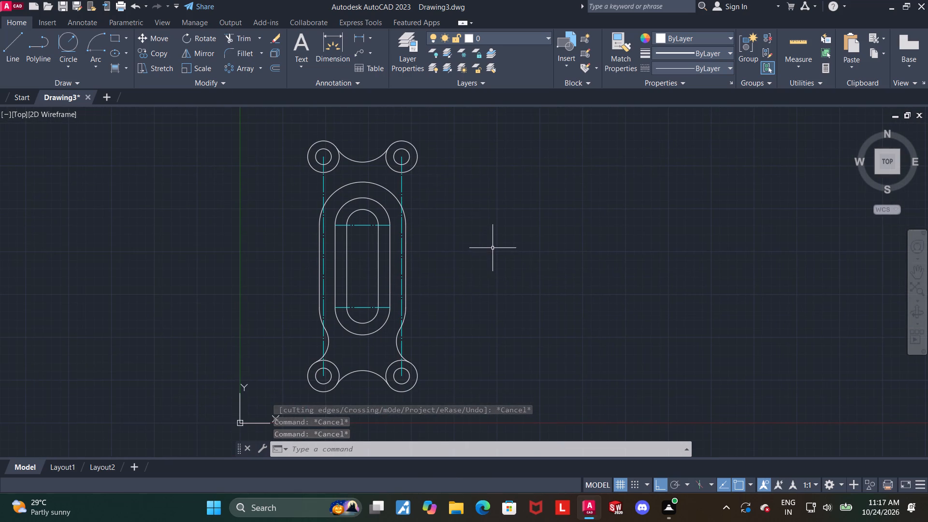
middle_drag(492, 250, 515, 310)
scroll(337, 273, up, 2)
middle_drag(566, 235, 561, 288)
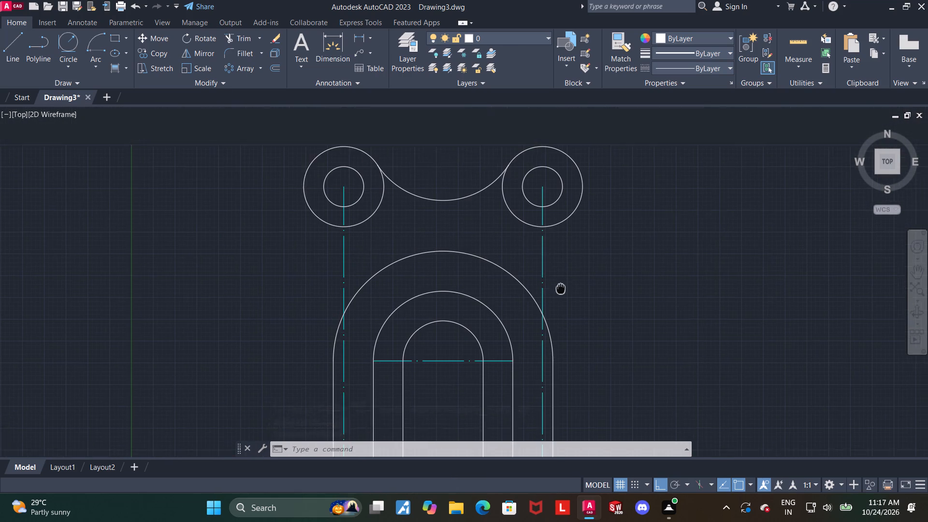
middle_drag(561, 288, 556, 302)
click(72, 45)
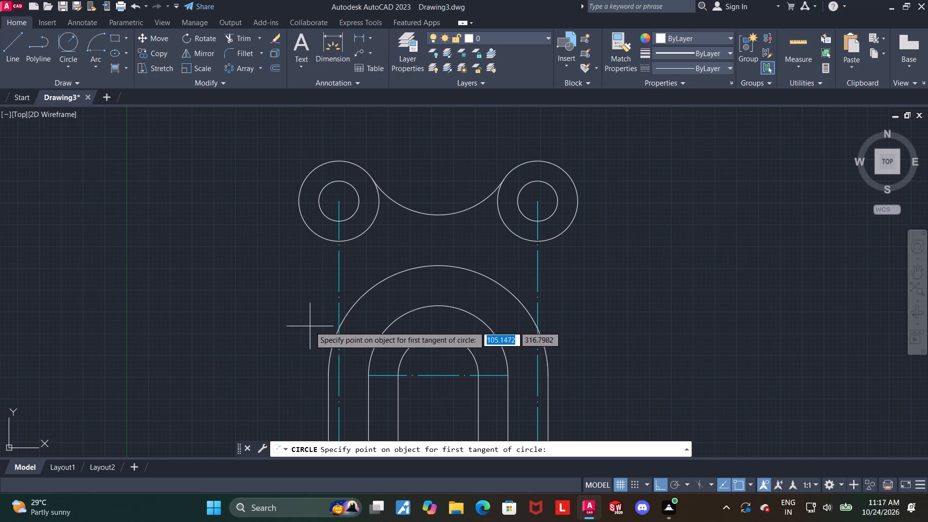
click(329, 344)
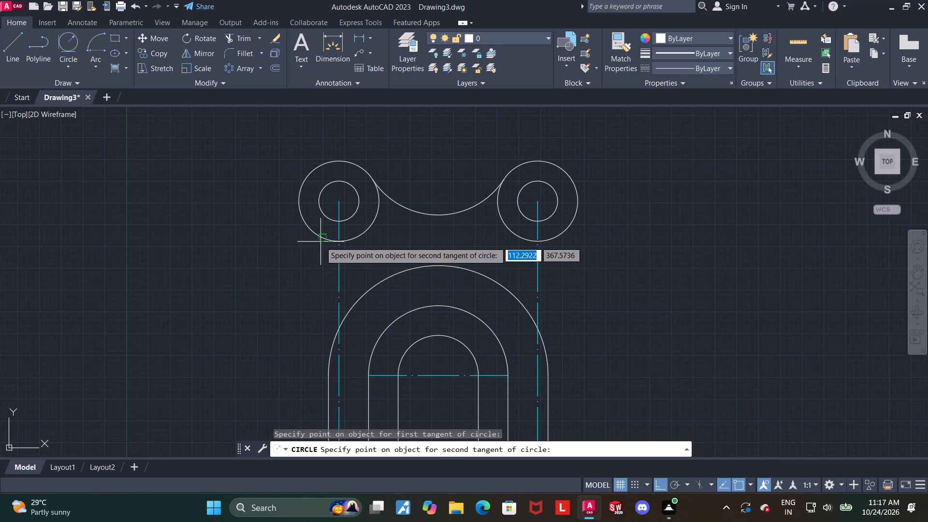
click(320, 242)
text(34)
key(Return)
key(Escape)
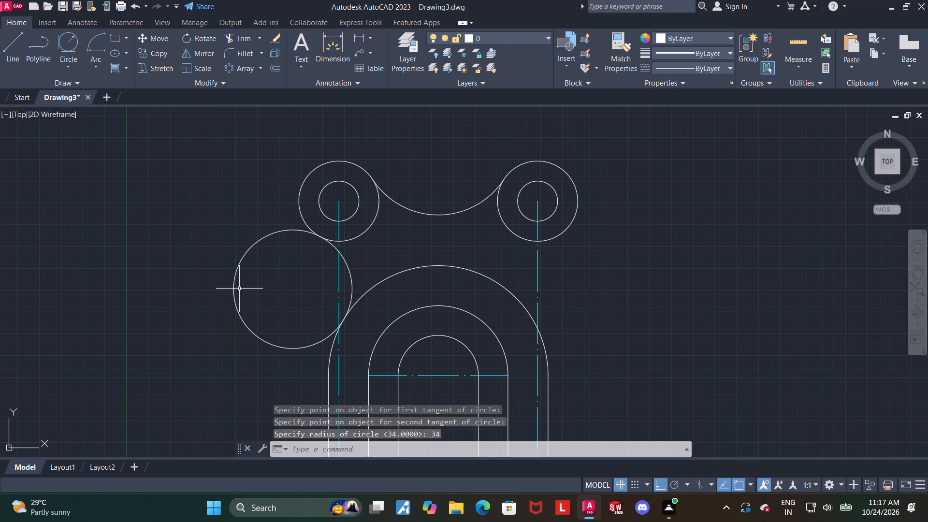
Trim the upper-left 34-radius circle to its inward-curving arc, including the small remnant near the centreline.
click(232, 29)
click(233, 37)
drag(252, 305, 205, 302)
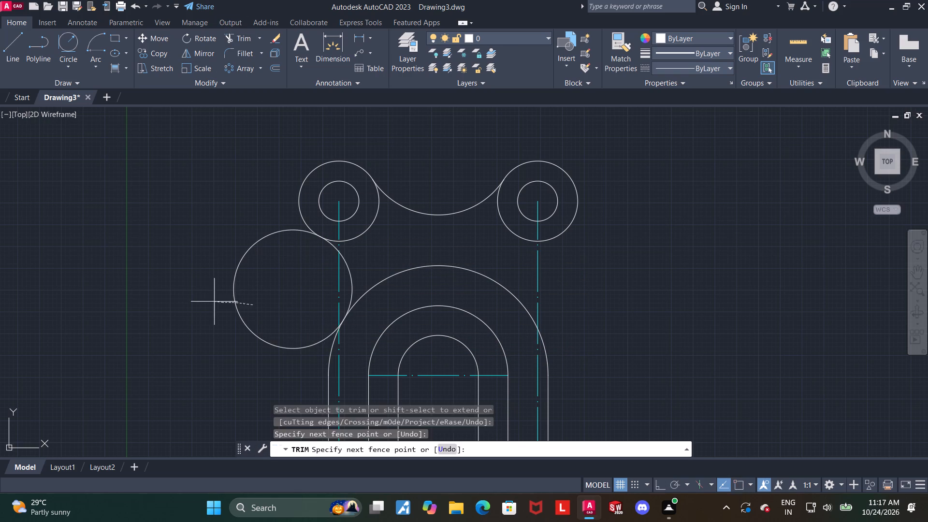
drag(205, 302, 175, 301)
scroll(334, 336, up, 4)
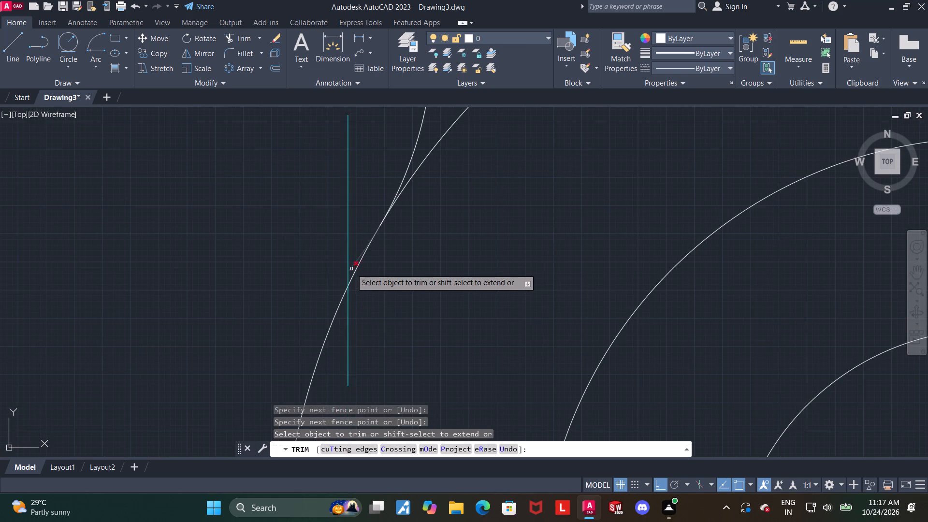
click(351, 269)
scroll(351, 269, down, 4)
scroll(343, 190, up, 3)
key(Escape)
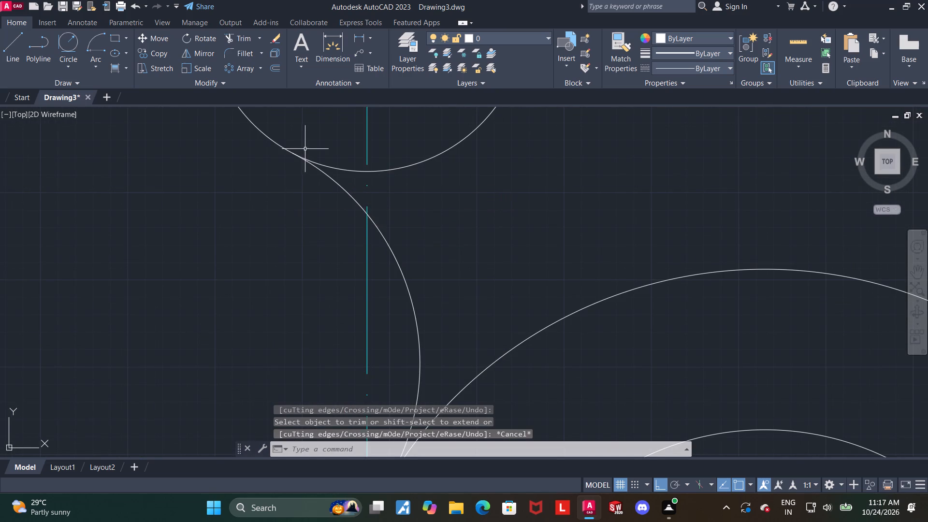
Draw a circle of radius 34 tangent to the upper 63-radius arc and the upper-right outer corner circle.
scroll(299, 155, up, 7)
scroll(299, 155, down, 11)
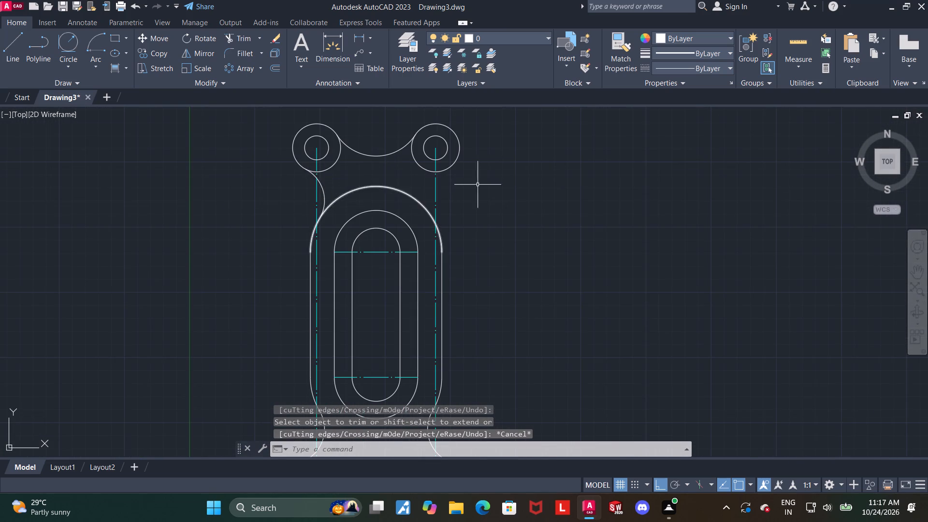
click(75, 44)
scroll(492, 208, up, 1)
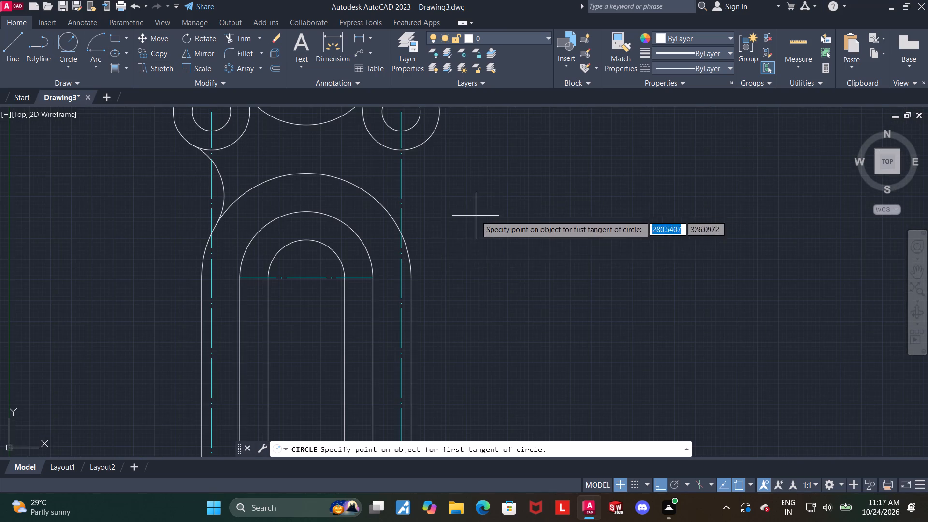
click(408, 241)
click(428, 148)
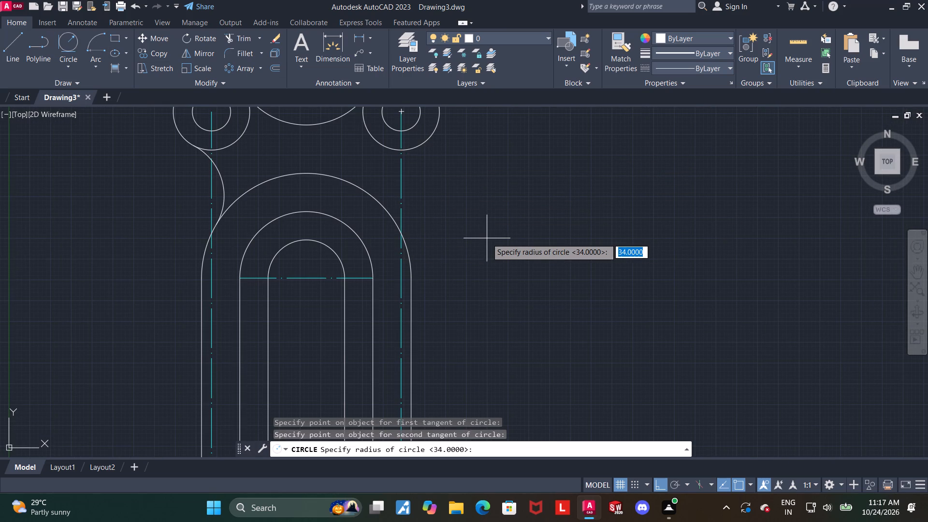
text(34)
key(Return)
key(Escape)
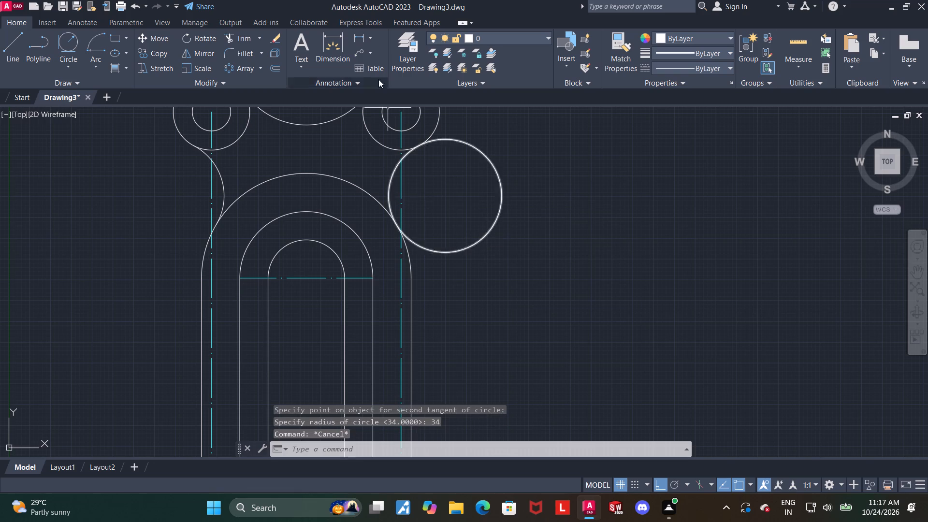
Trim the upper-right 34-radius circle to its inward-curving arc, including the small remnant near the centreline.
click(240, 37)
drag(484, 203, 523, 193)
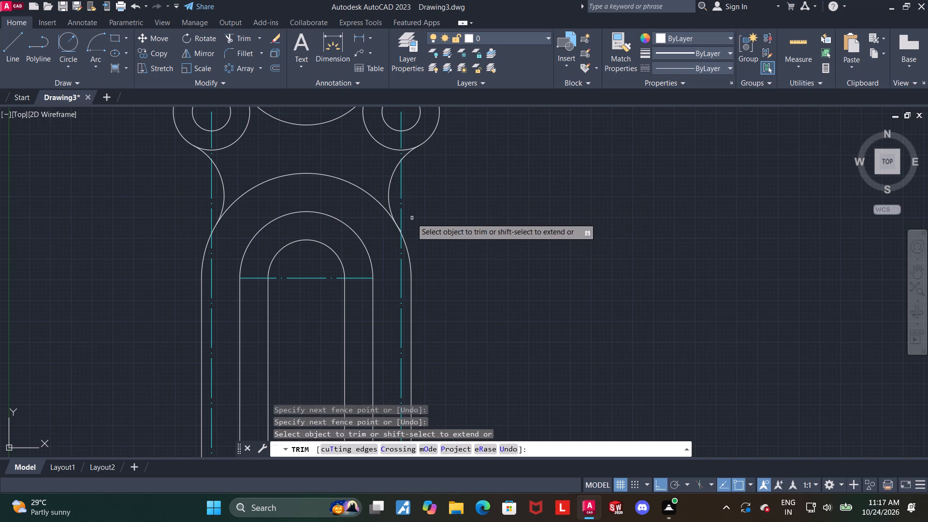
scroll(411, 218, up, 4)
scroll(322, 246, up, 2)
click(329, 317)
scroll(334, 270, down, 5)
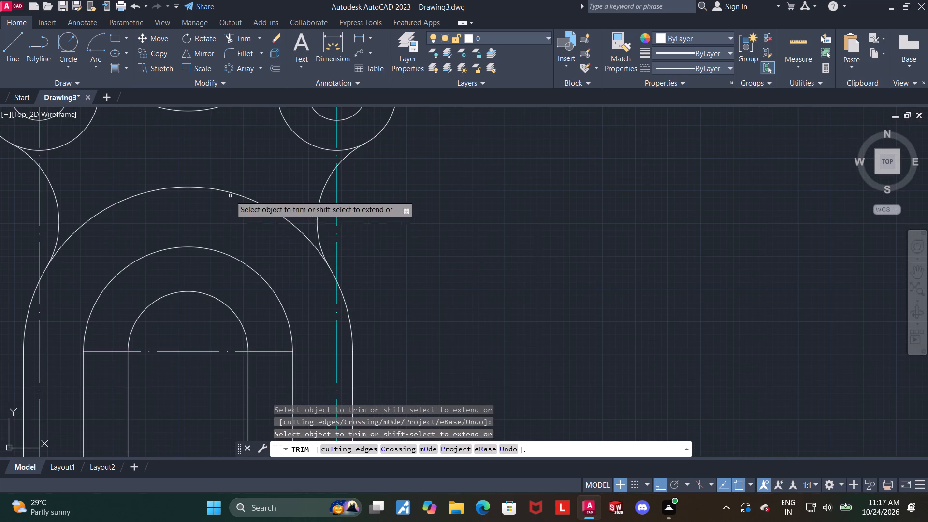
Trim away the top of the upper 63-radius arc between the two upper 34-radius arcs.
drag(231, 211, 234, 124)
scroll(243, 183, down, 4)
scroll(228, 241, up, 1)
key(Escape)
middle_drag(351, 227, 443, 232)
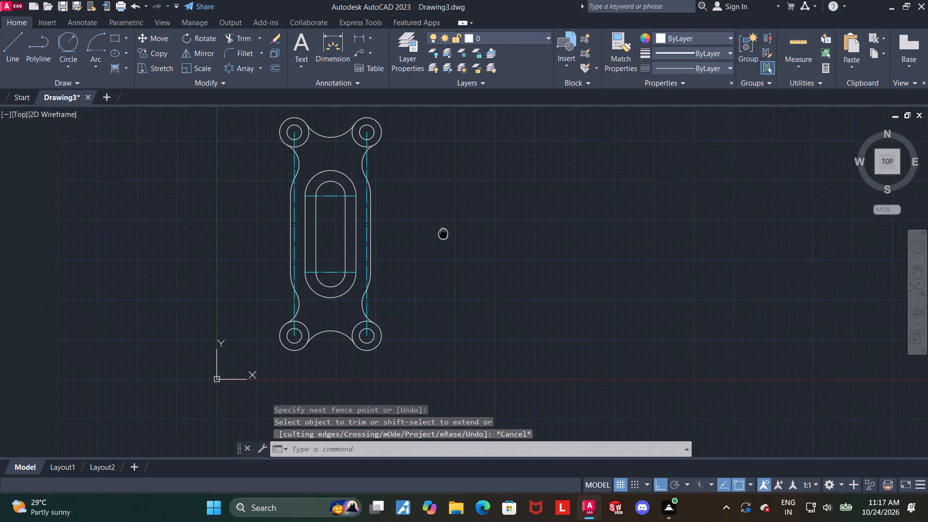
Move the whole part diagonally up and to the right, away from the origin, with Ortho off.
middle_drag(443, 232, 460, 227)
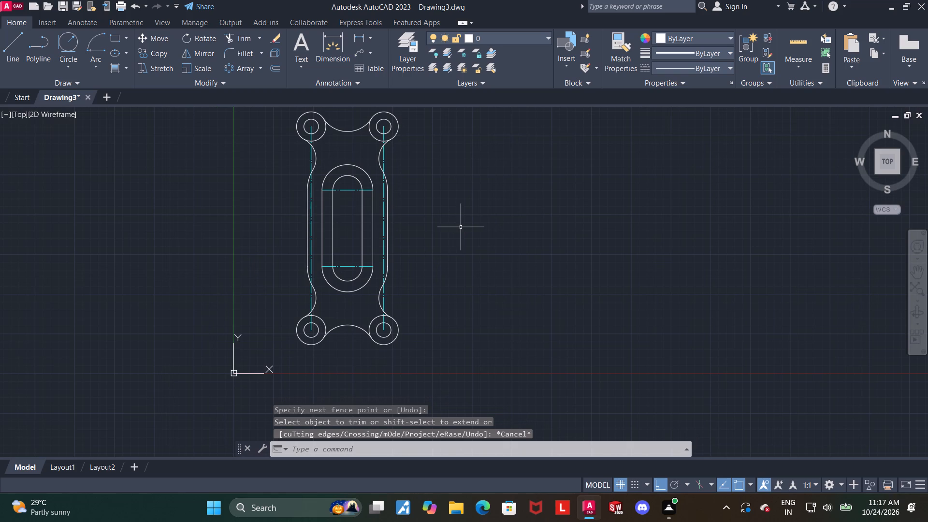
middle_drag(460, 228, 465, 220)
middle_drag(461, 265, 460, 259)
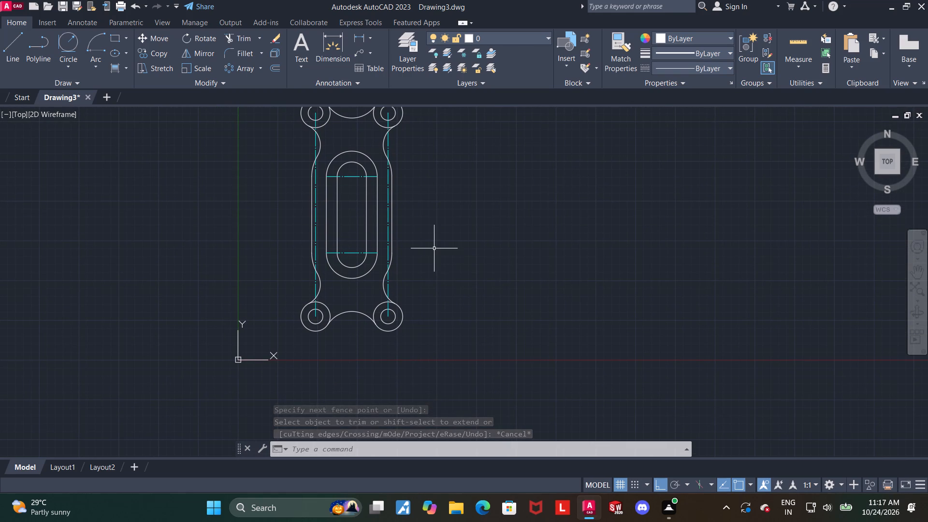
key(Escape)
middle_drag(450, 250, 450, 274)
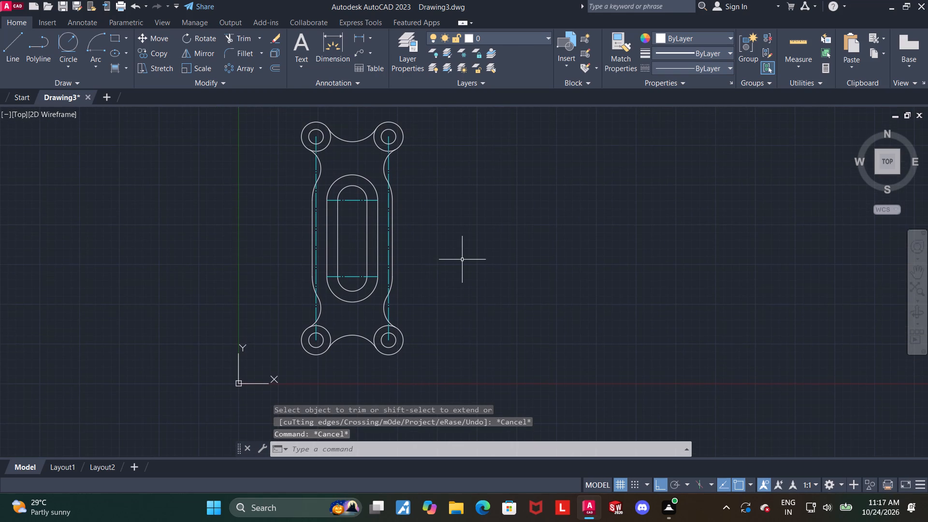
scroll(463, 252, down, 1)
middle_drag(464, 261, 408, 288)
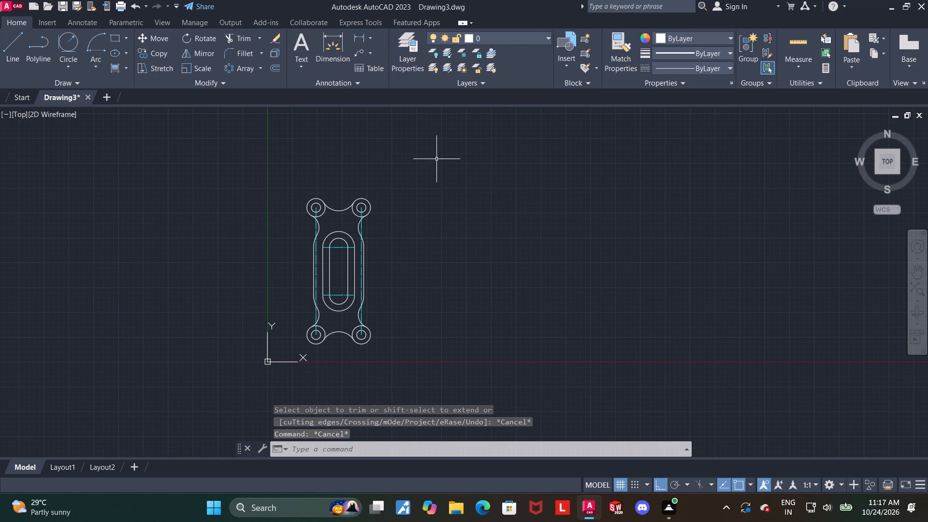
click(436, 159)
click(271, 362)
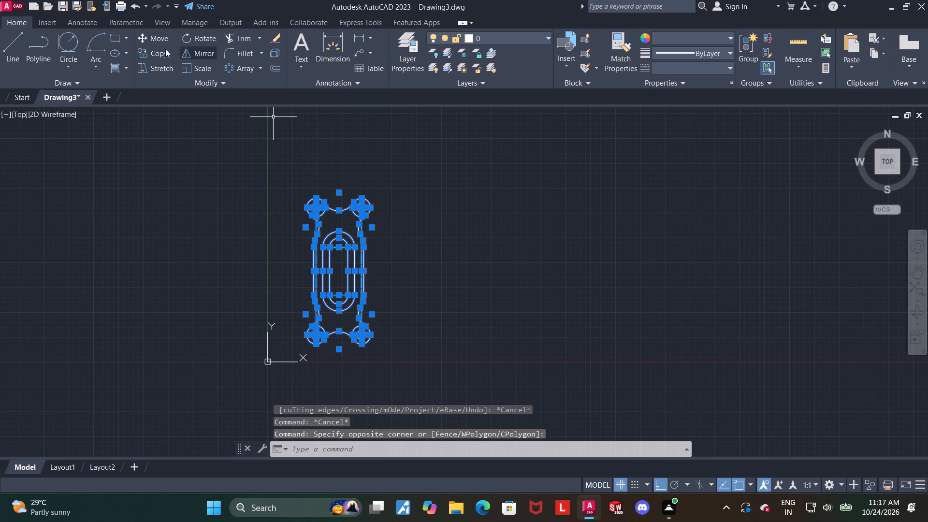
click(149, 32)
click(340, 293)
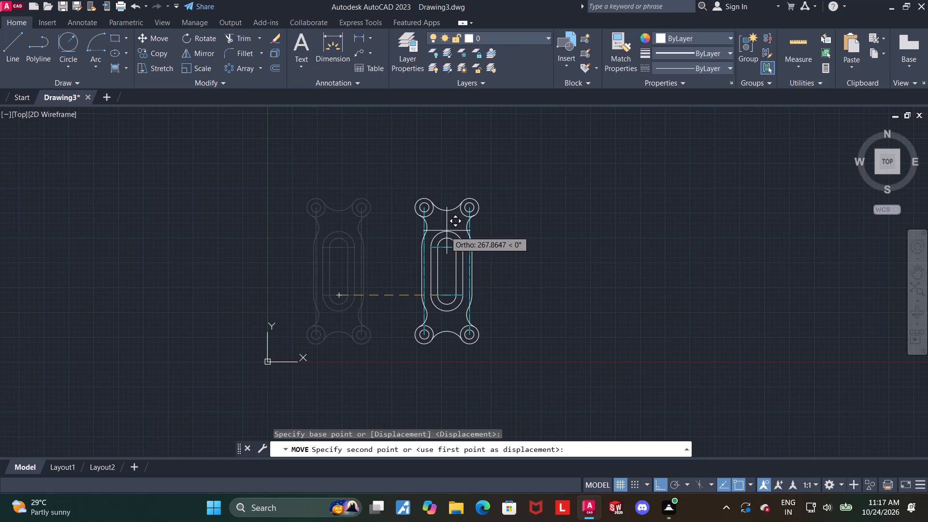
key(F8)
click(488, 200)
key(Escape)
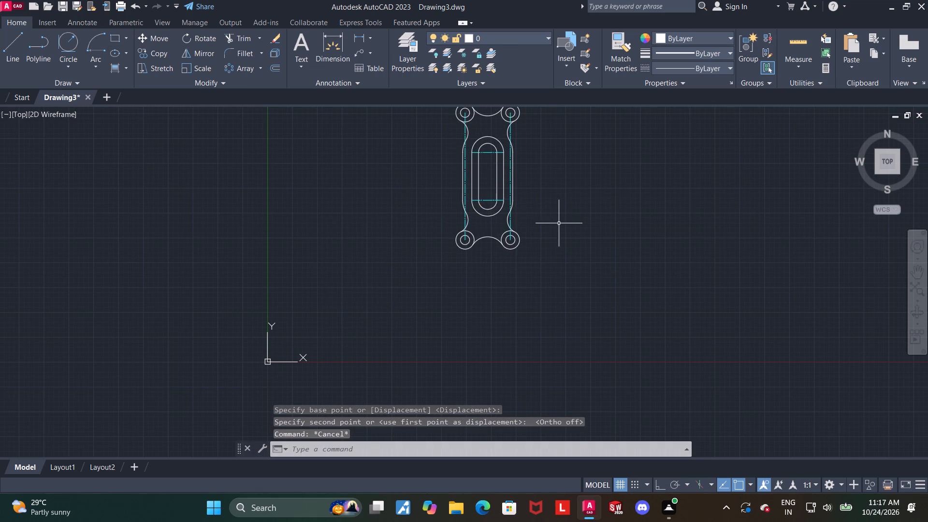
Modify the Standard dimension style to use a linear precision of 0.
middle_drag(563, 223, 510, 271)
scroll(490, 214, up, 1)
middle_drag(499, 219, 464, 246)
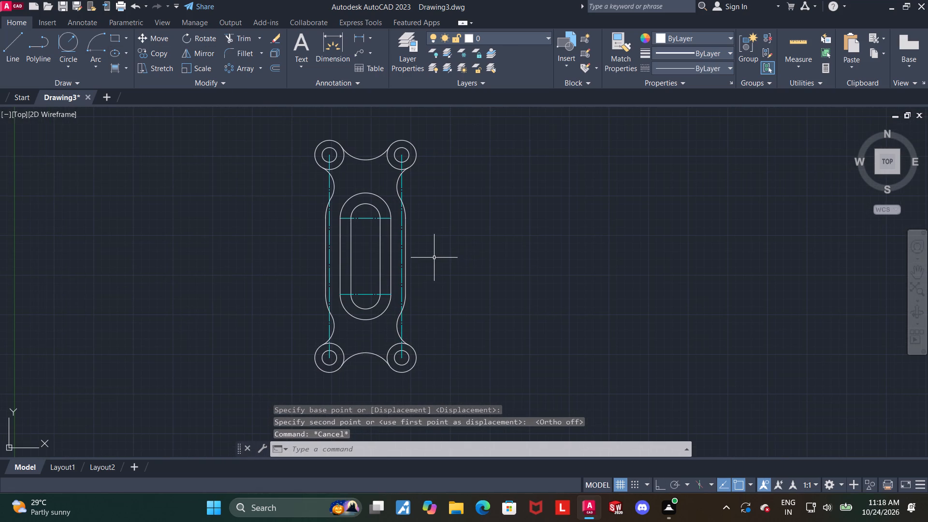
key(d)
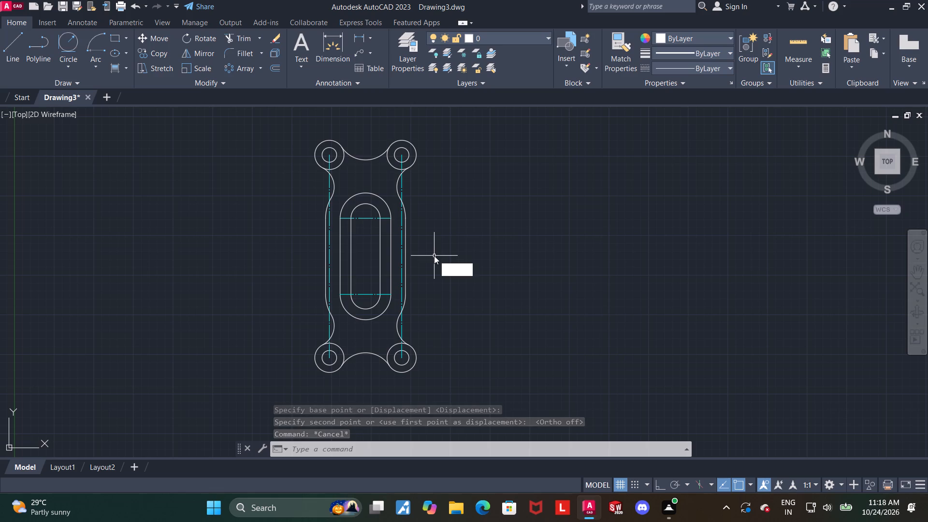
key(Return)
click(604, 223)
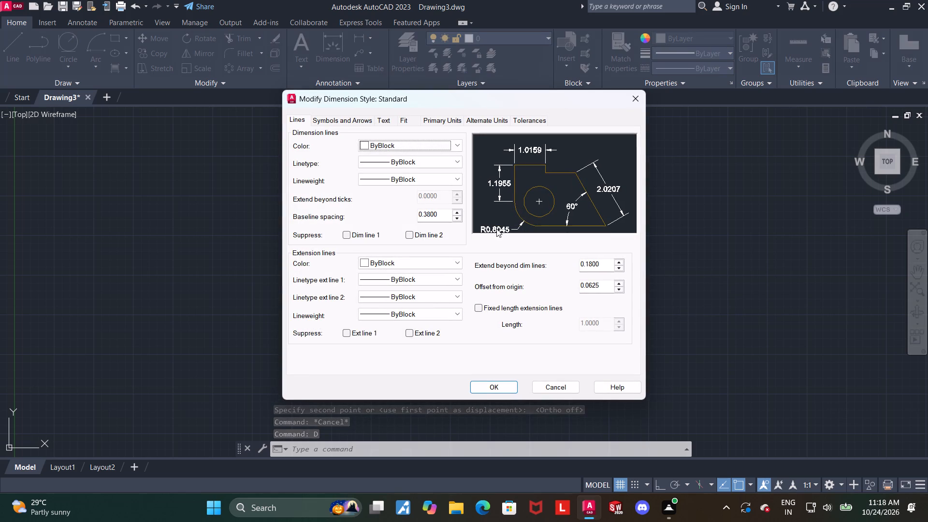
click(445, 121)
click(422, 160)
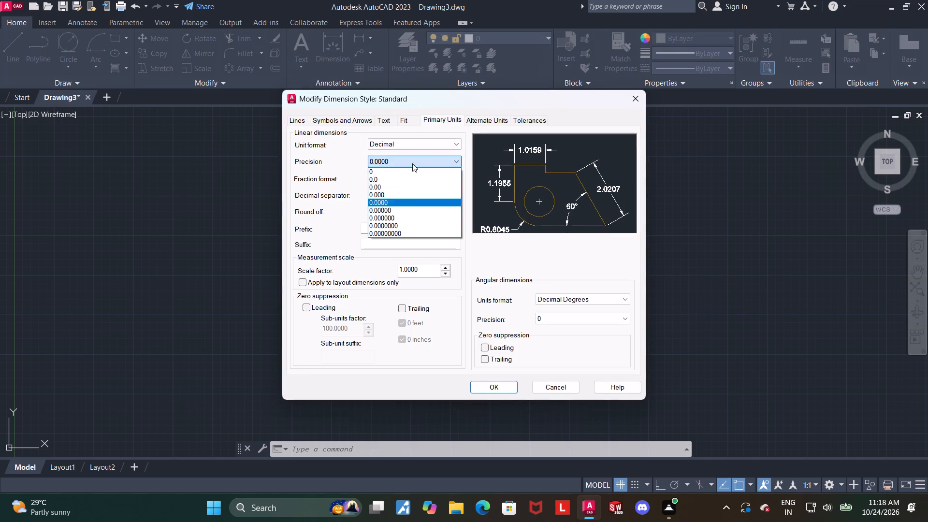
click(391, 174)
Set the Standard dimension style's text height to 6.
click(392, 116)
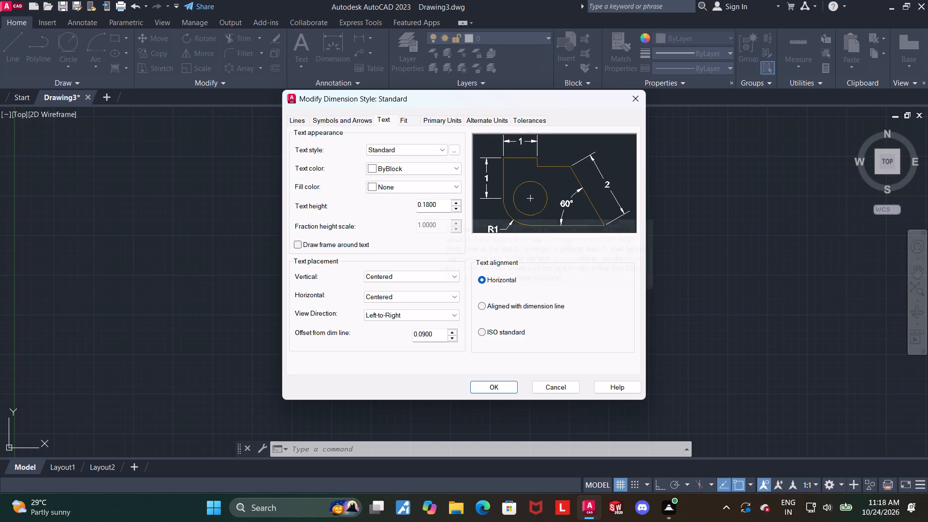
drag(440, 205, 389, 204)
key(4)
key(Return)
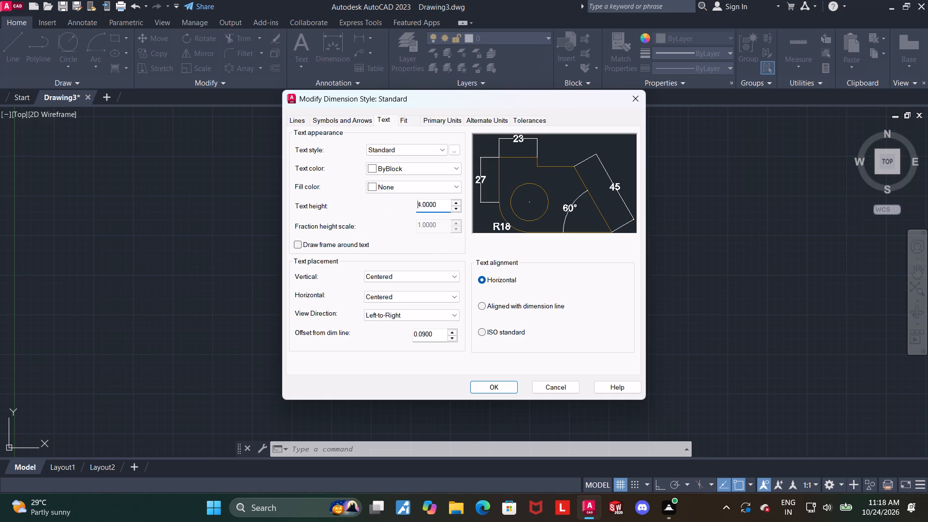
drag(444, 208, 352, 207)
key(6)
key(Return)
Set the Standard dimension style's arrow size to 4 and close the style manager.
click(358, 117)
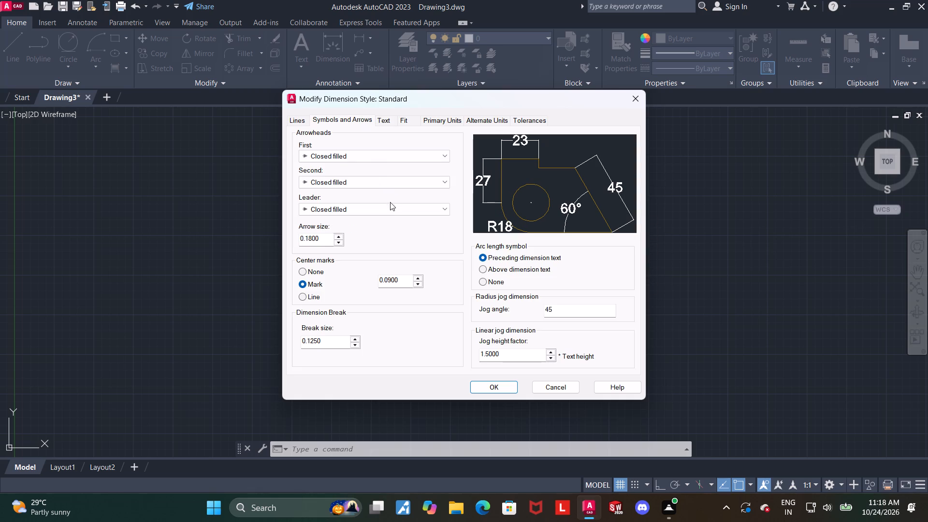
drag(325, 239, 261, 240)
key(4)
key(Return)
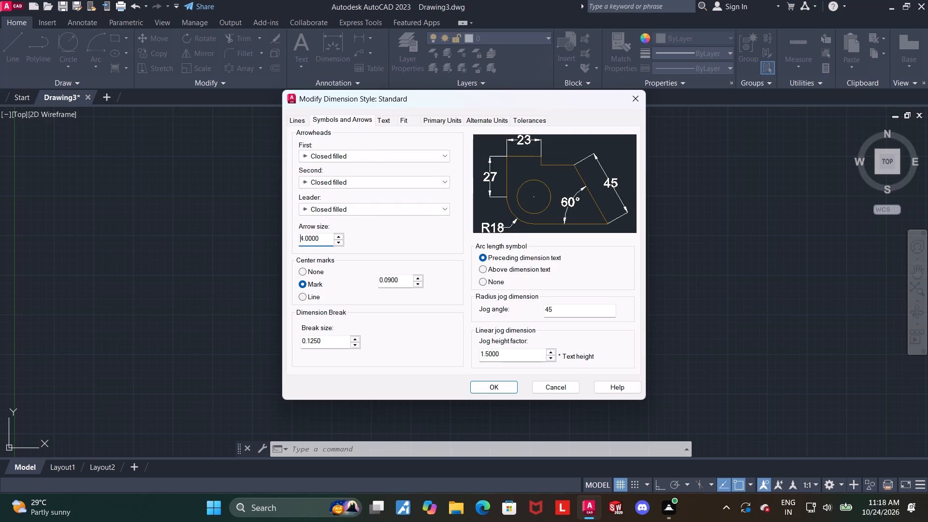
click(486, 387)
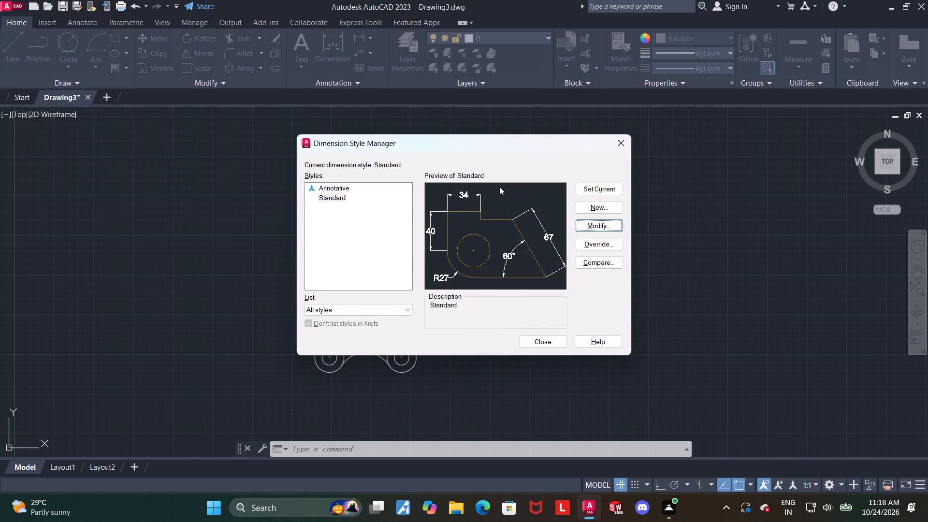
click(545, 348)
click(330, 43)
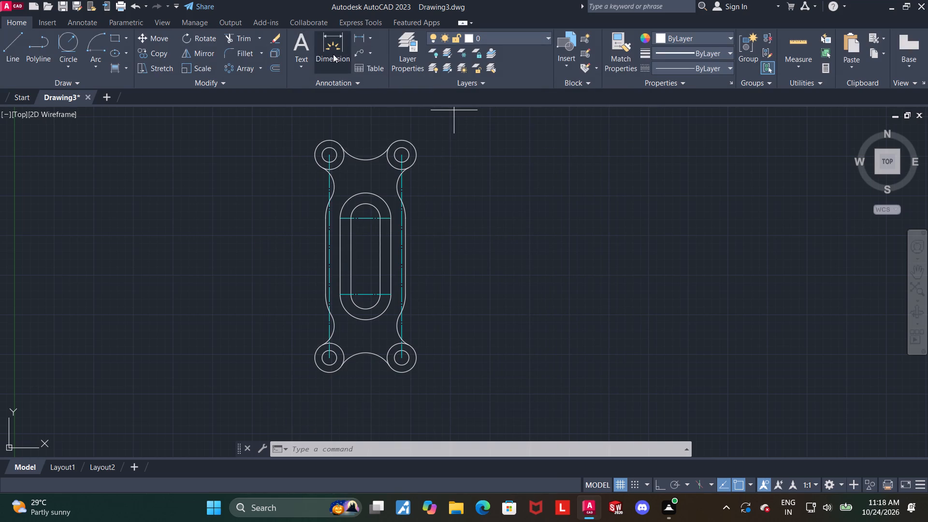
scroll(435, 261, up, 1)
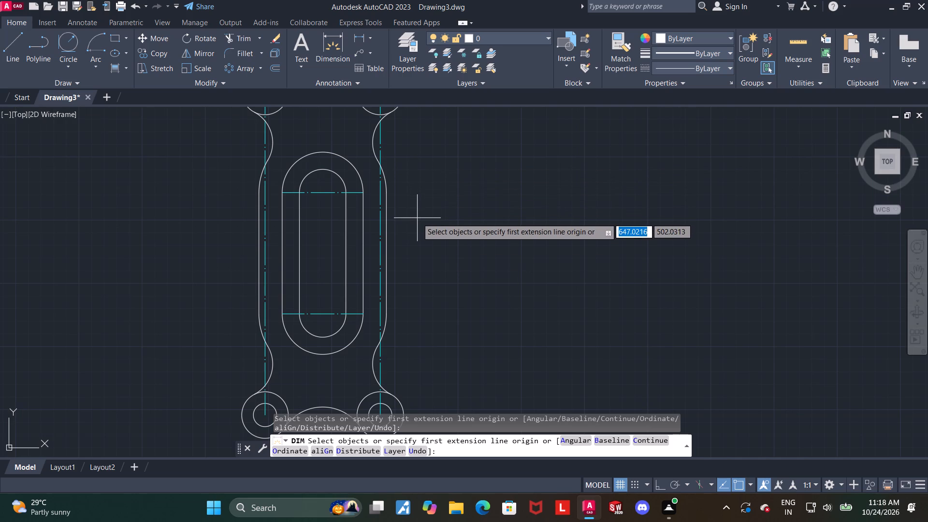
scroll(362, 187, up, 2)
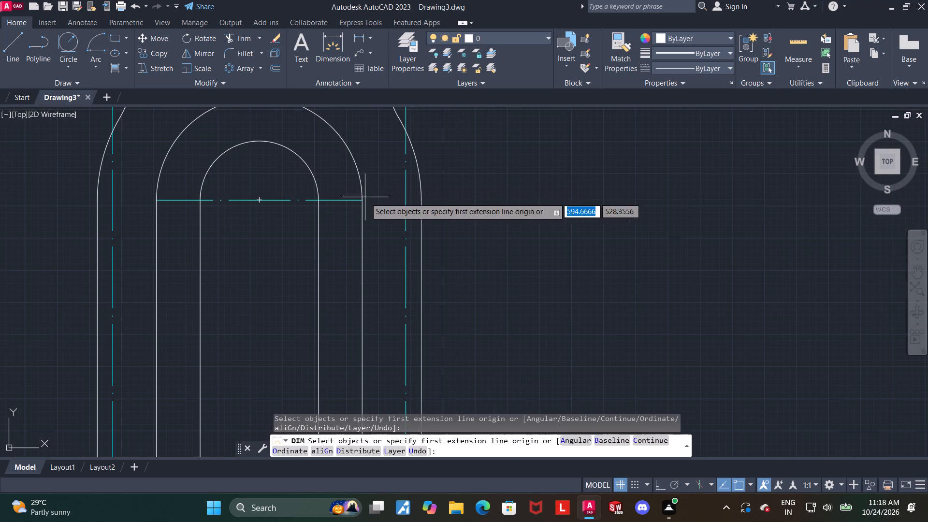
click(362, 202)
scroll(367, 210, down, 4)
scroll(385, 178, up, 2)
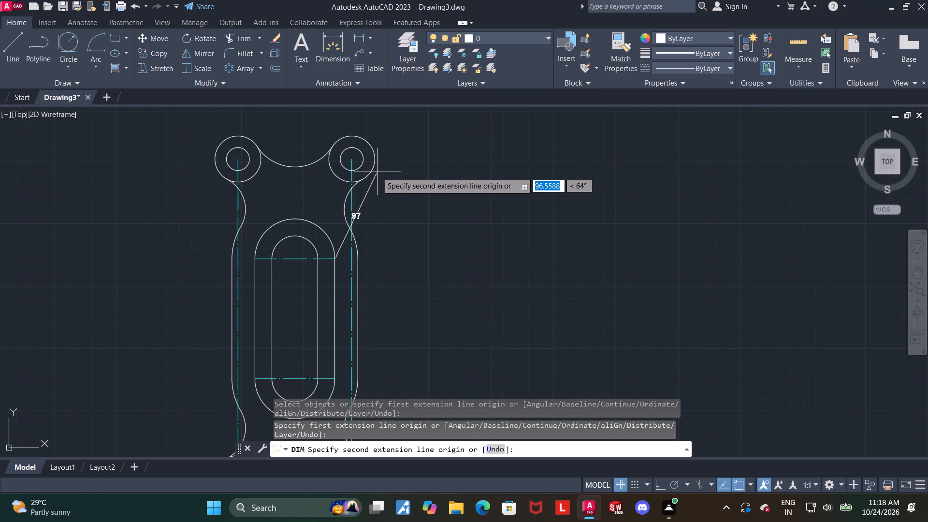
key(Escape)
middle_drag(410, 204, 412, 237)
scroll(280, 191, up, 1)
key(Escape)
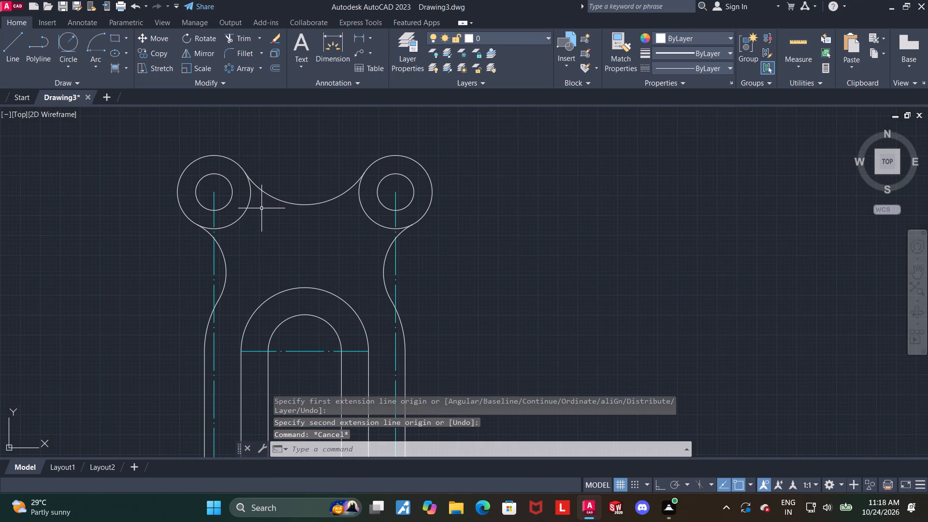
Draw a horizontal line across the full diameter of the upper-right inner circle.
scroll(483, 319, down, 2)
scroll(464, 274, up, 3)
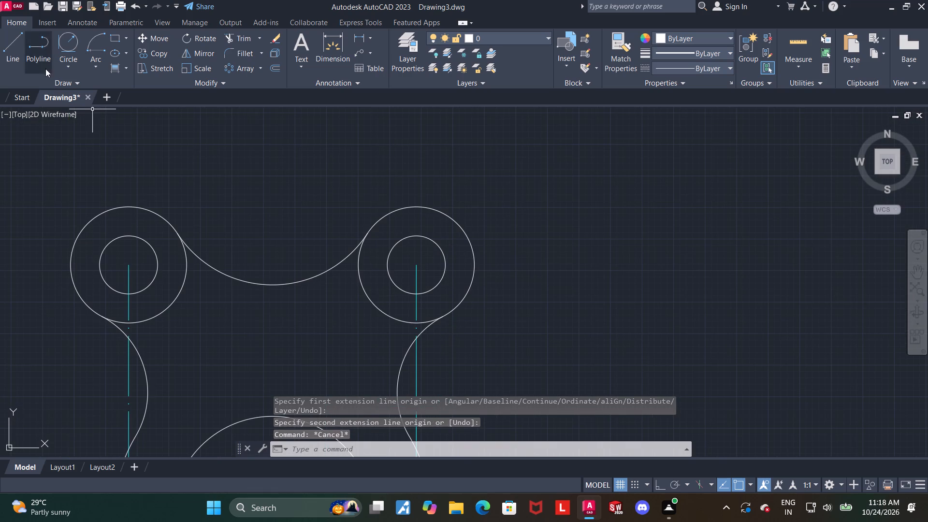
click(17, 49)
scroll(457, 212, up, 1)
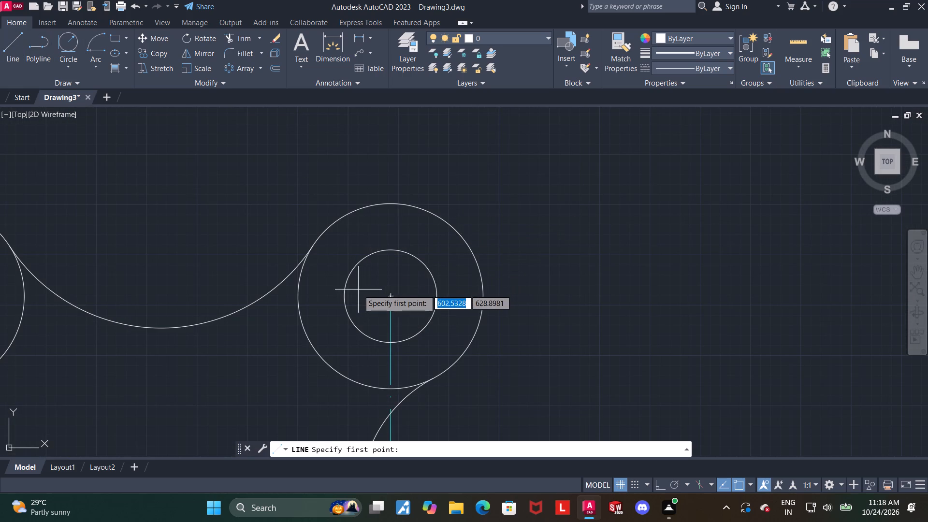
click(343, 299)
click(439, 294)
key(Escape)
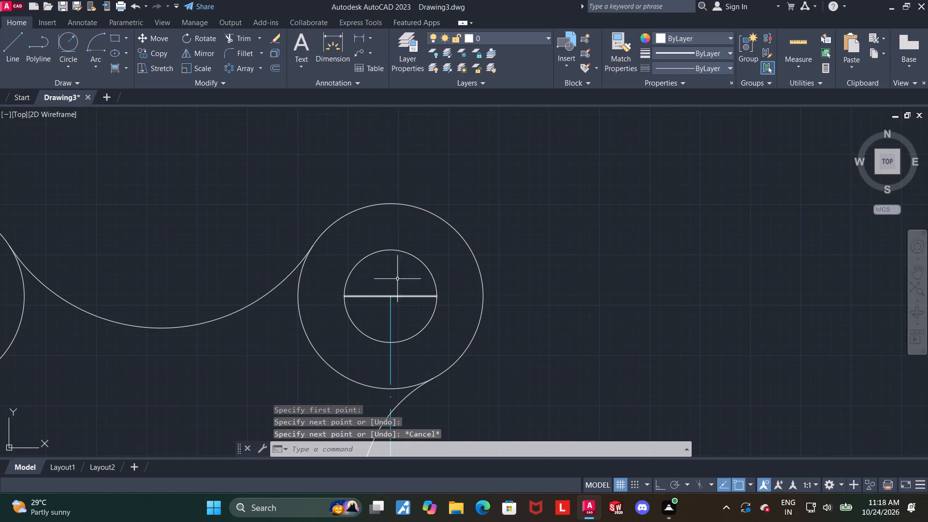
Draw a horizontal line across the full diameter of the upper-left inner circle.
click(10, 47)
scroll(87, 180, down, 2)
scroll(0, 204, up, 2)
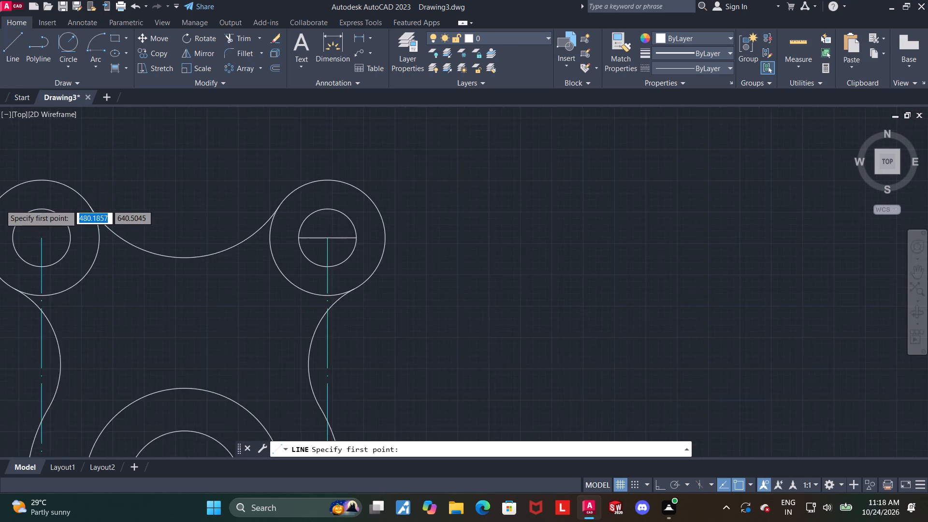
scroll(0, 204, up, 1)
click(32, 290)
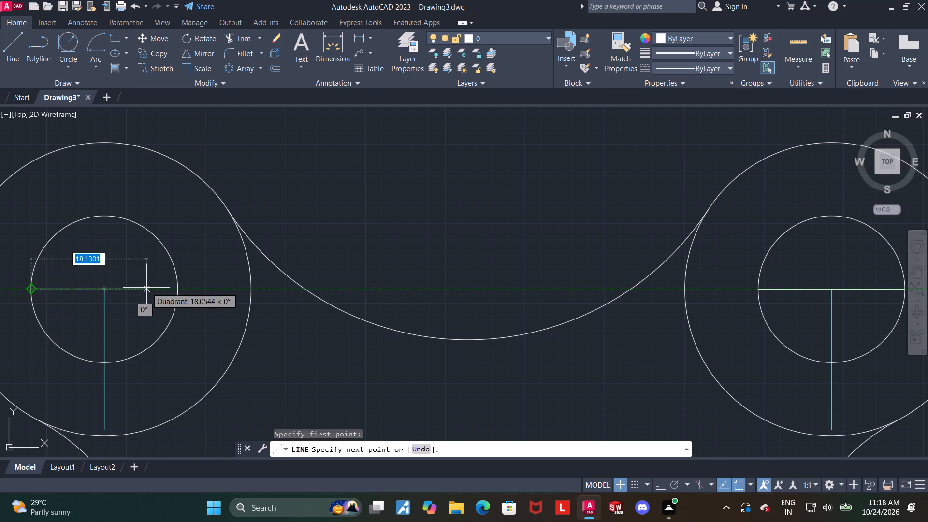
click(179, 290)
key(Escape)
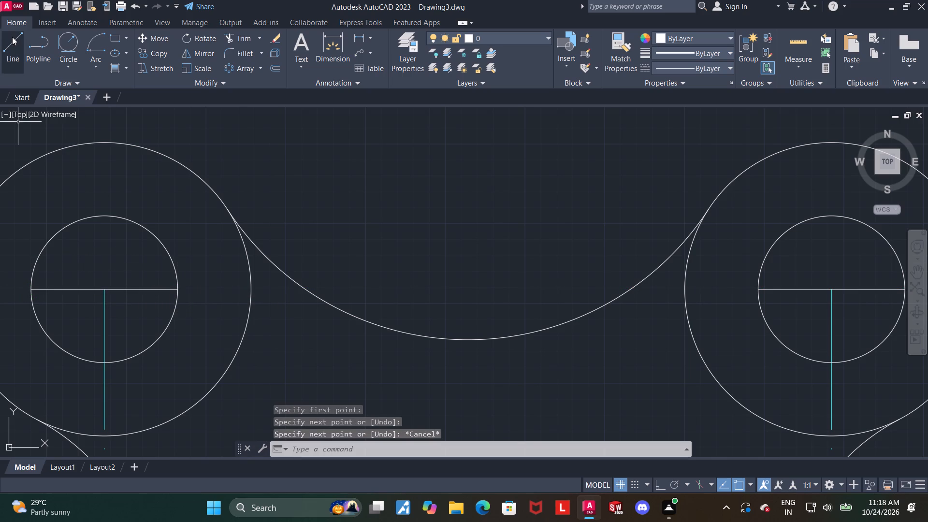
Draw vertical lines from the upper-left and upper-right circle centres upward, ending just beyond their outer circles.
click(12, 37)
scroll(43, 108, down, 2)
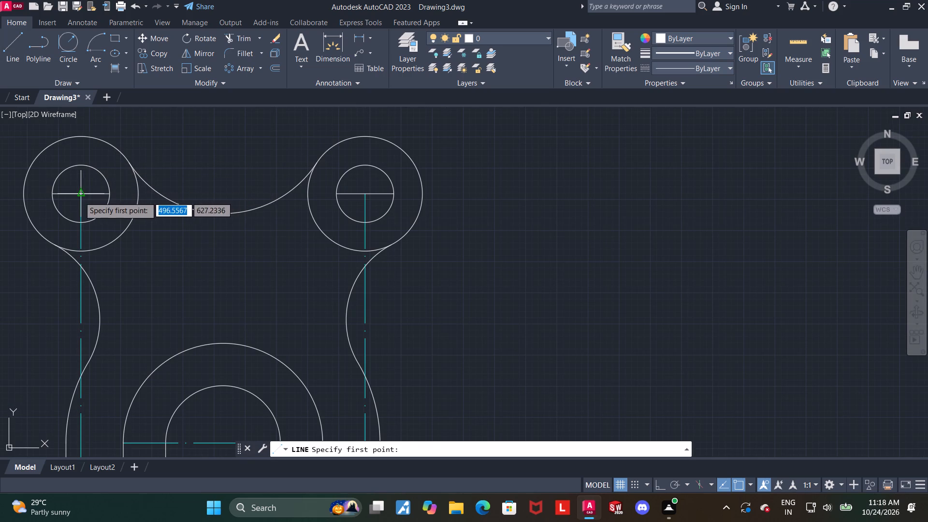
click(79, 197)
click(77, 114)
key(Escape)
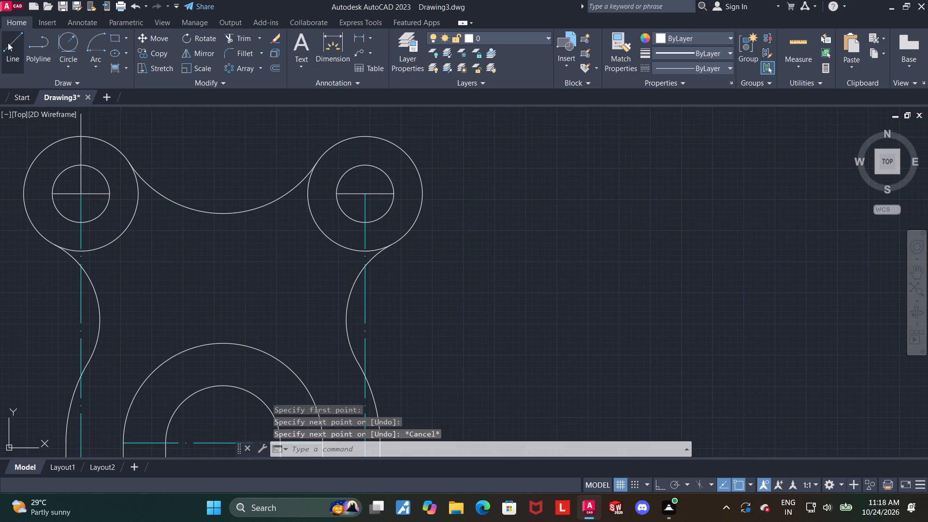
click(8, 43)
click(363, 196)
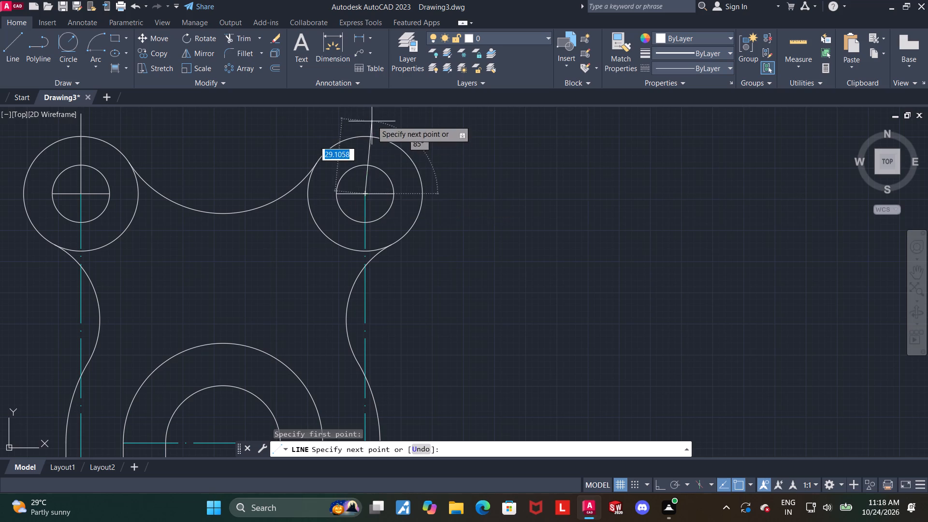
click(367, 111)
key(Escape)
Apply the dash-dot centre linetype and cyan colour to the horizontal and vertical centre lines of both upper circle pairs.
click(375, 202)
click(355, 182)
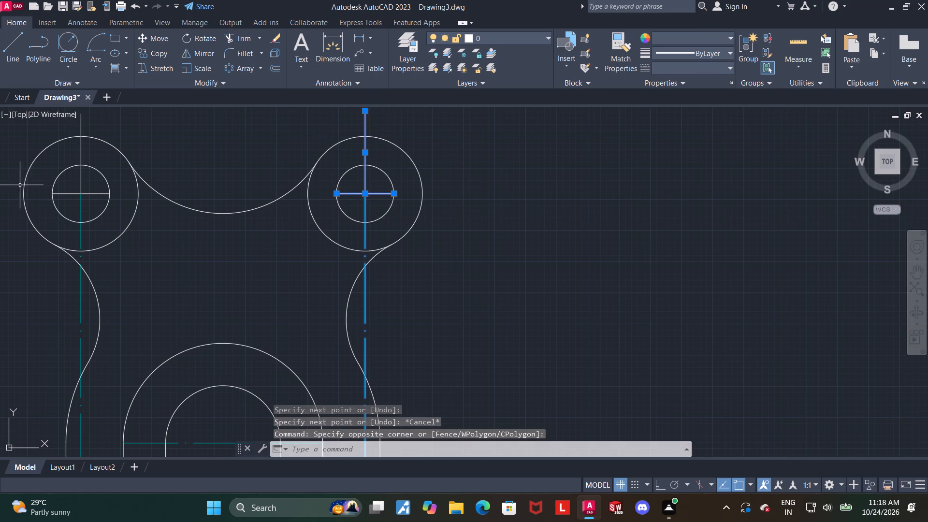
click(92, 203)
click(65, 174)
click(703, 65)
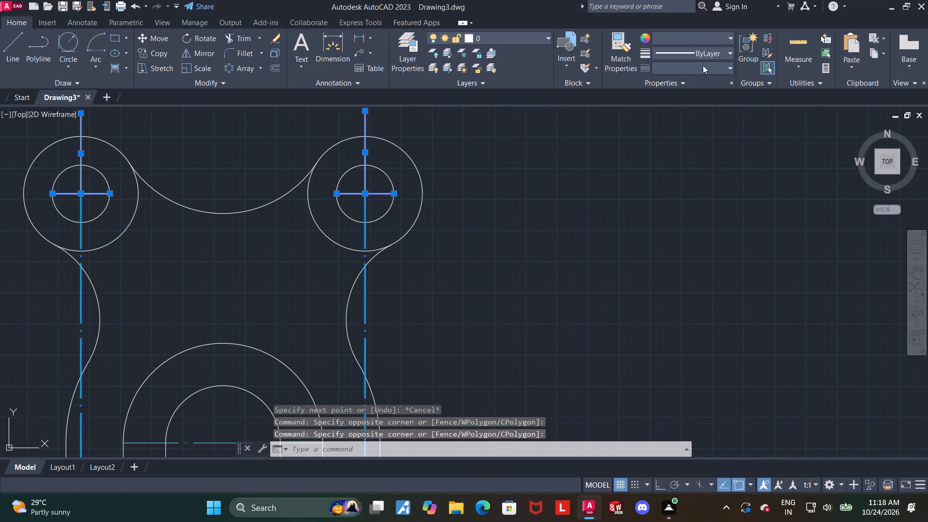
click(691, 107)
click(690, 36)
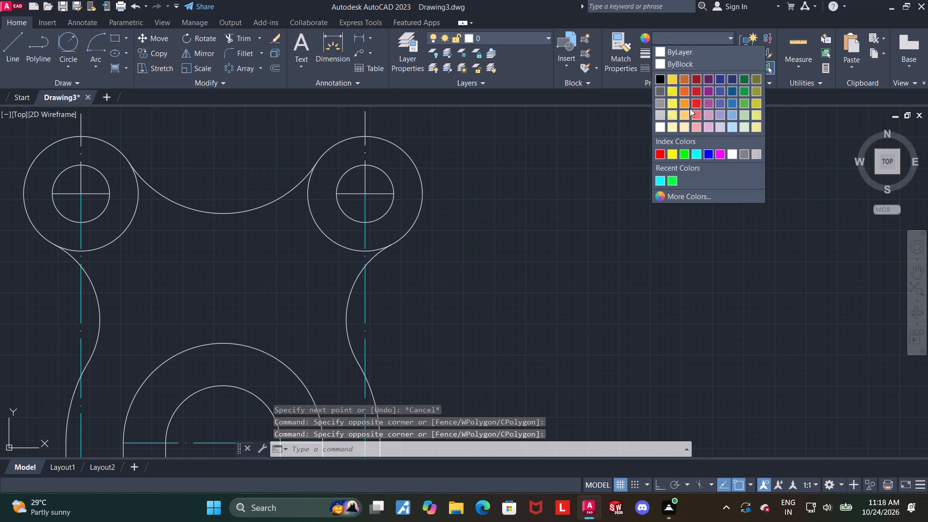
click(694, 153)
key(Escape)
Join the vertical centre line segments at the upper-right circle centre and at the upper-left circle centre.
click(372, 210)
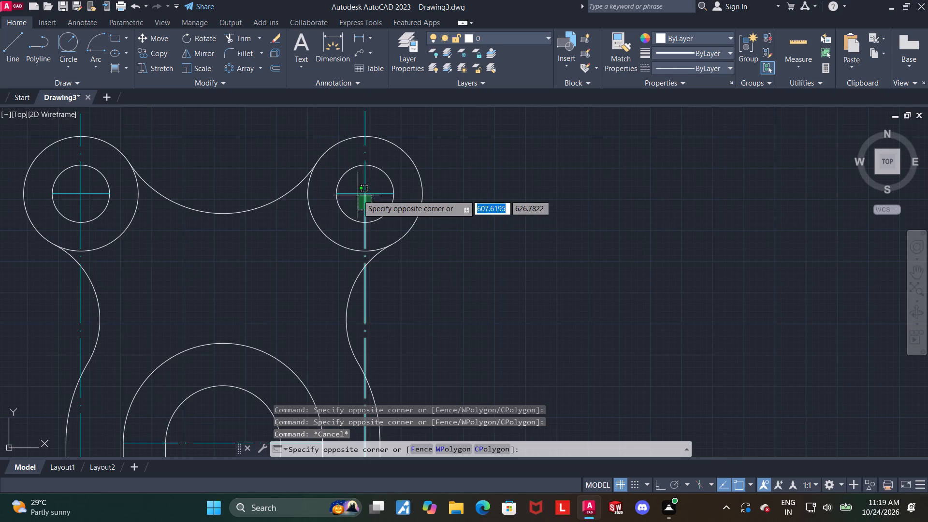
click(358, 192)
key(j)
key(Return)
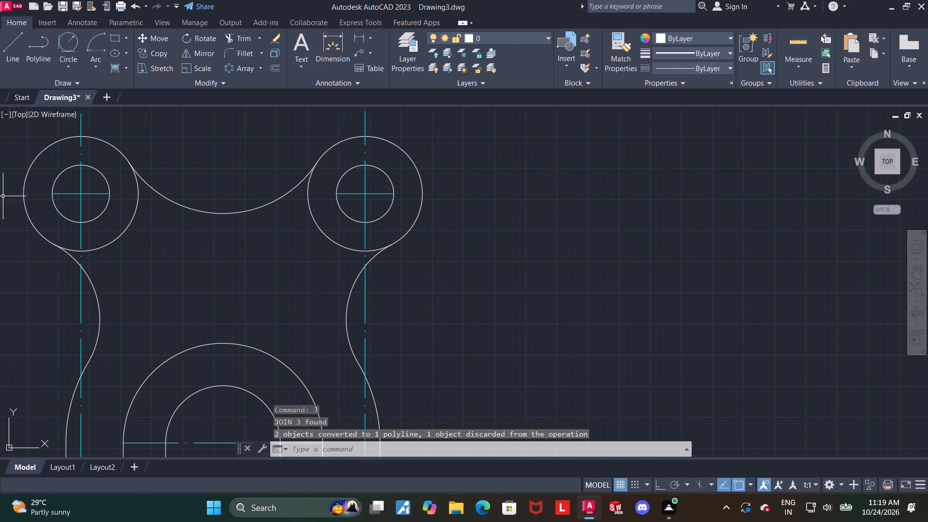
click(89, 204)
click(78, 189)
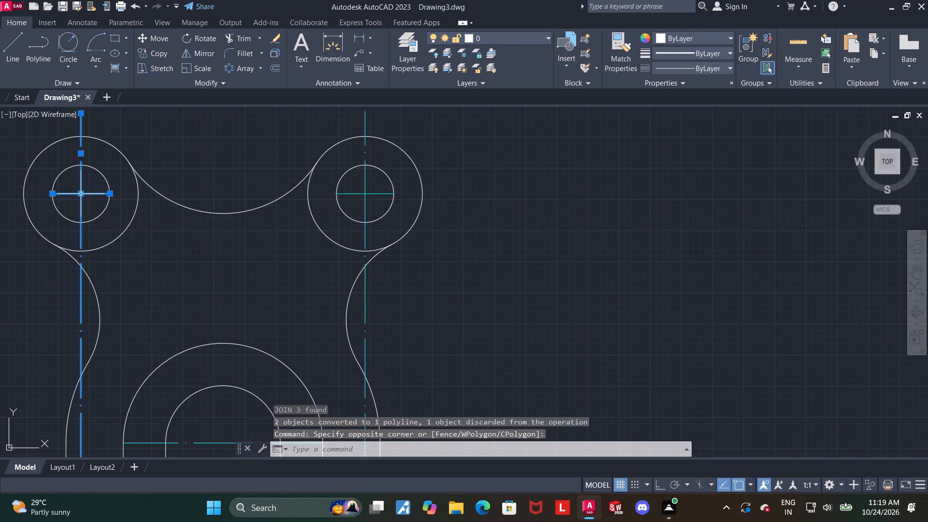
key(j)
key(Return)
Draw a horizontal line across the full diameter of the lower-left inner circle.
scroll(379, 131, down, 2)
middle_drag(450, 238, 454, 222)
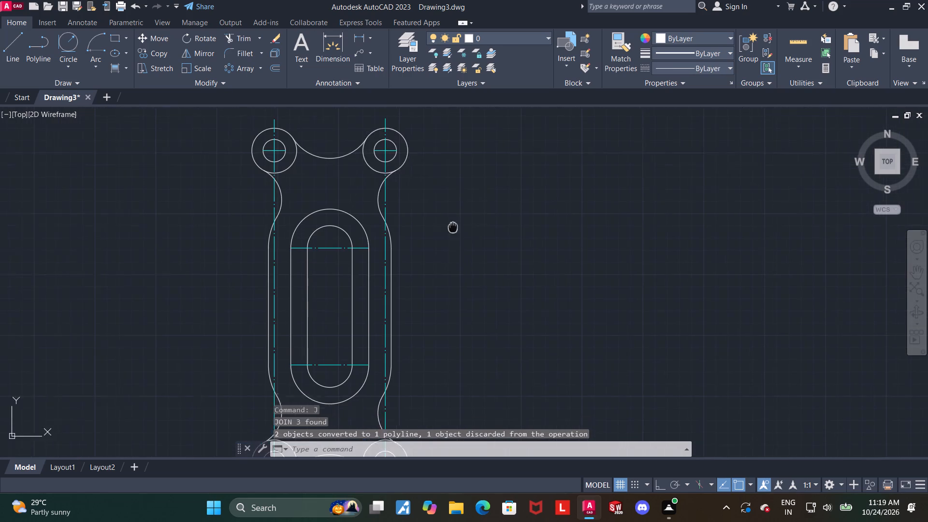
middle_drag(454, 222, 459, 170)
scroll(454, 222, down, 1)
middle_drag(498, 352, 493, 311)
scroll(403, 309, up, 2)
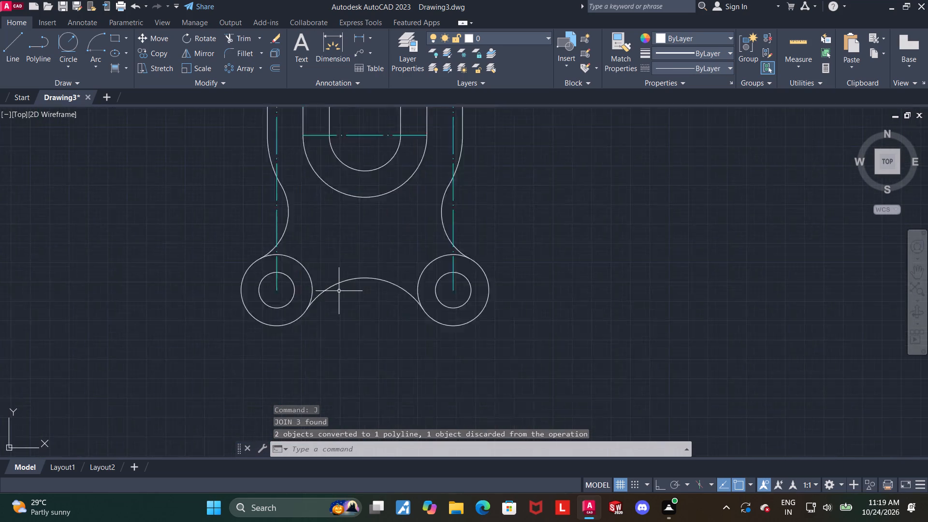
scroll(339, 291, up, 1)
click(5, 61)
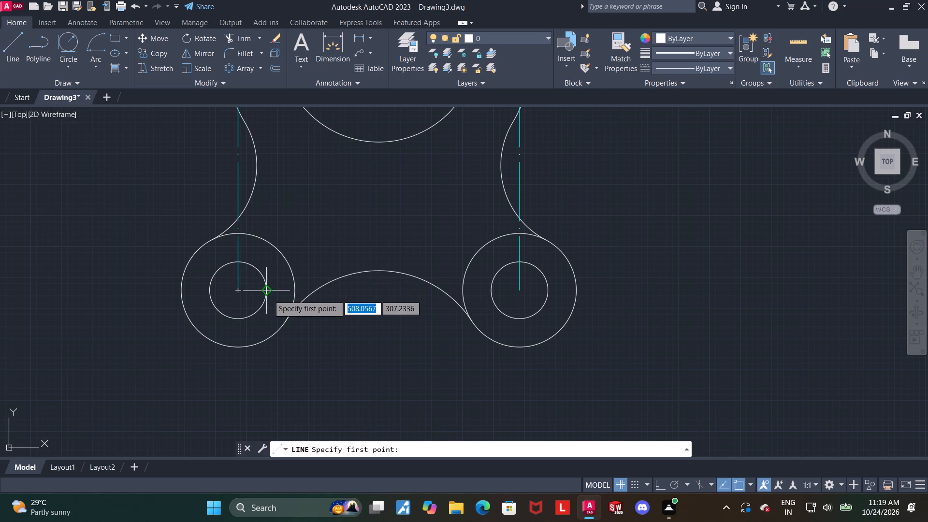
scroll(262, 295, up, 1)
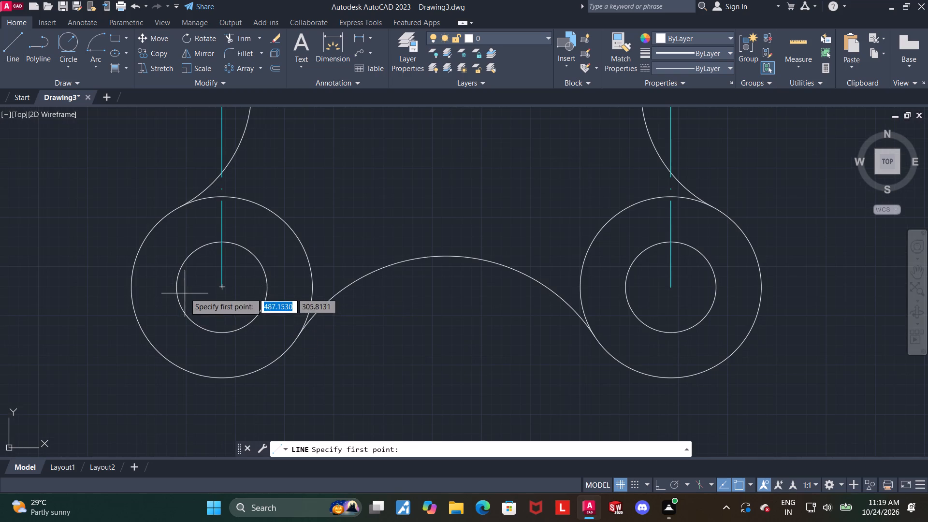
click(175, 286)
click(263, 285)
key(Escape)
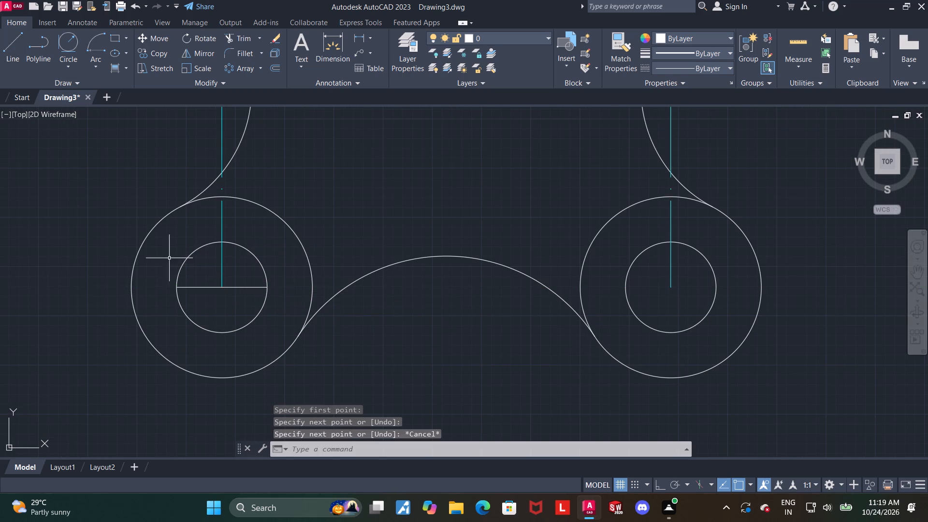
Draw a horizontal line 23 units long across the full diameter of the lower-right inner circle.
click(0, 42)
click(3, 43)
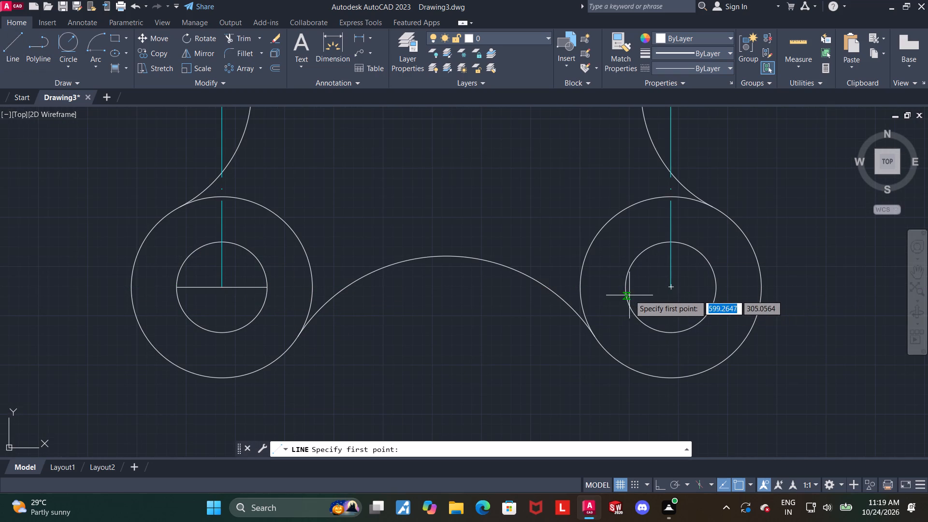
click(625, 286)
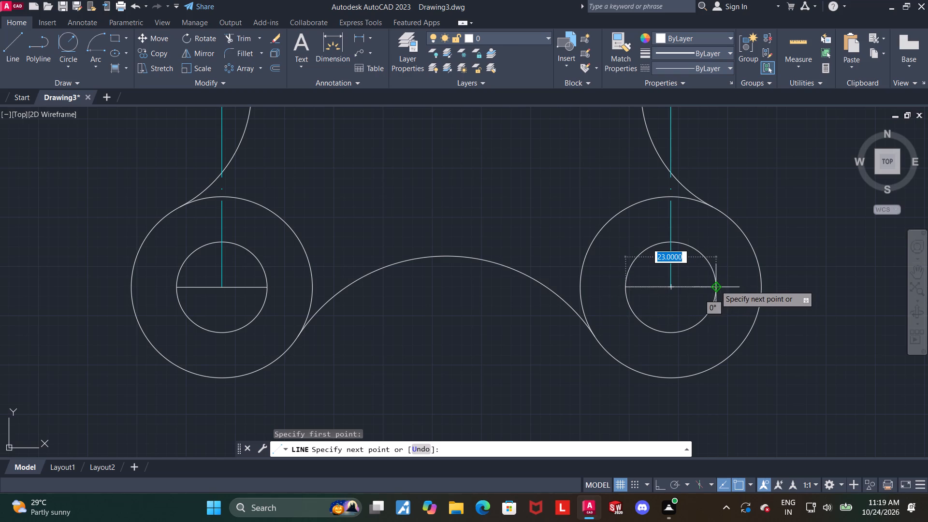
click(715, 285)
key(Escape)
key(Escape)
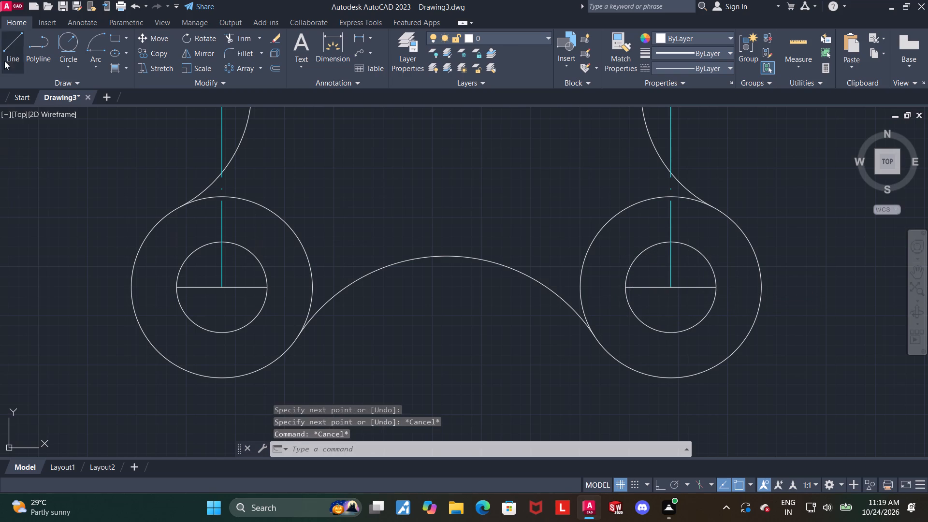
Draw vertical lines from the lower-left and lower-right circle centres down to the bottom of their inner circles.
click(8, 54)
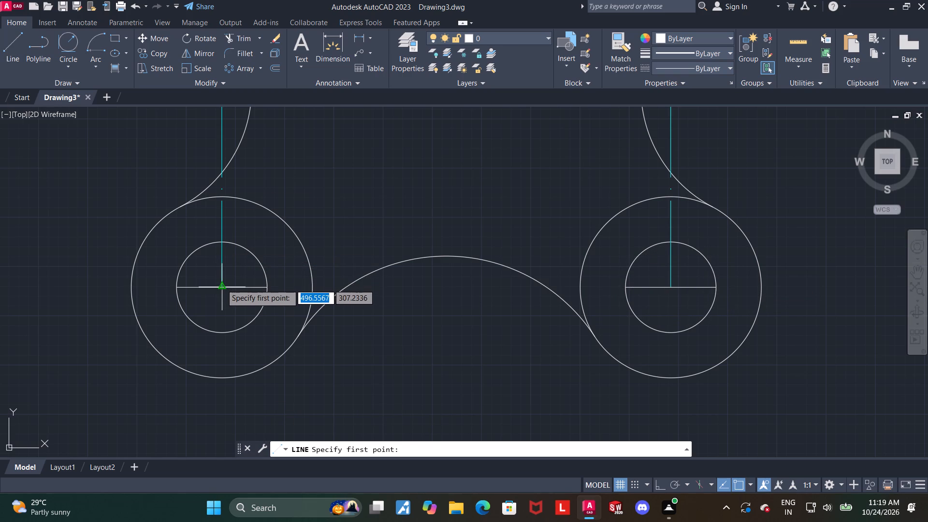
click(221, 286)
click(220, 330)
key(Escape)
click(11, 45)
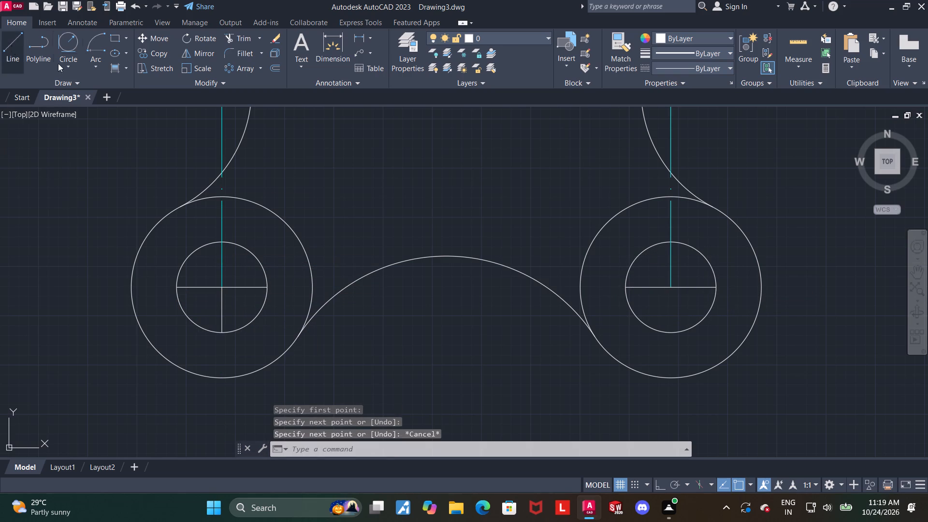
click(672, 288)
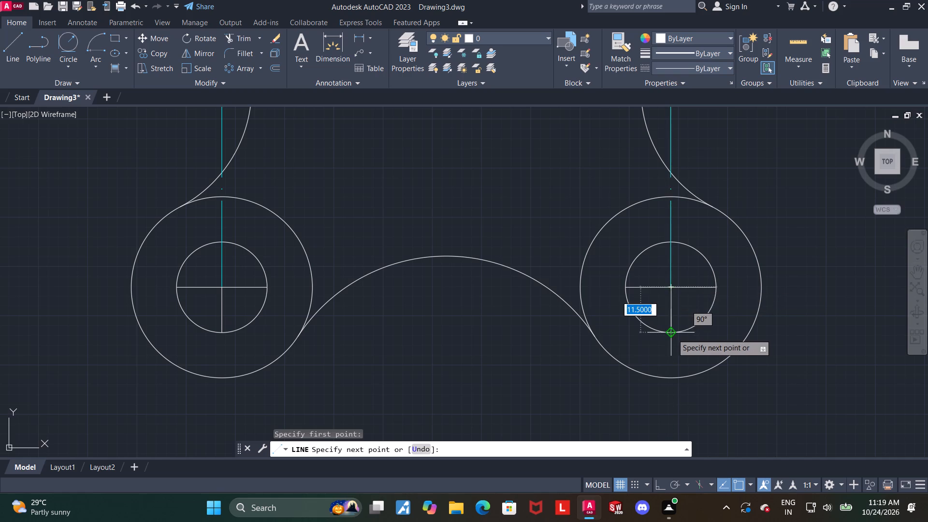
click(670, 334)
key(Escape)
Apply the ACAD_ISO04W100 linetype and cyan colour to the centre lines at both lower circles.
click(689, 309)
click(660, 275)
click(248, 306)
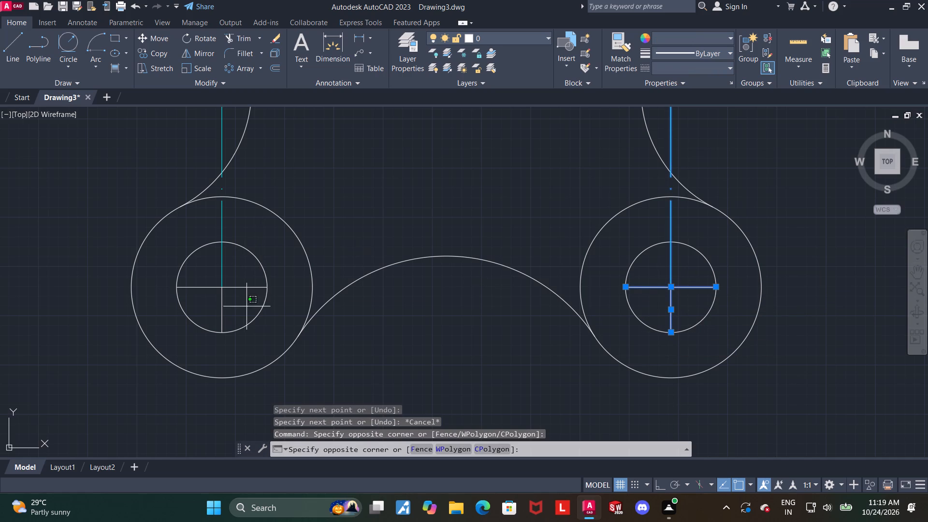
click(214, 278)
click(676, 65)
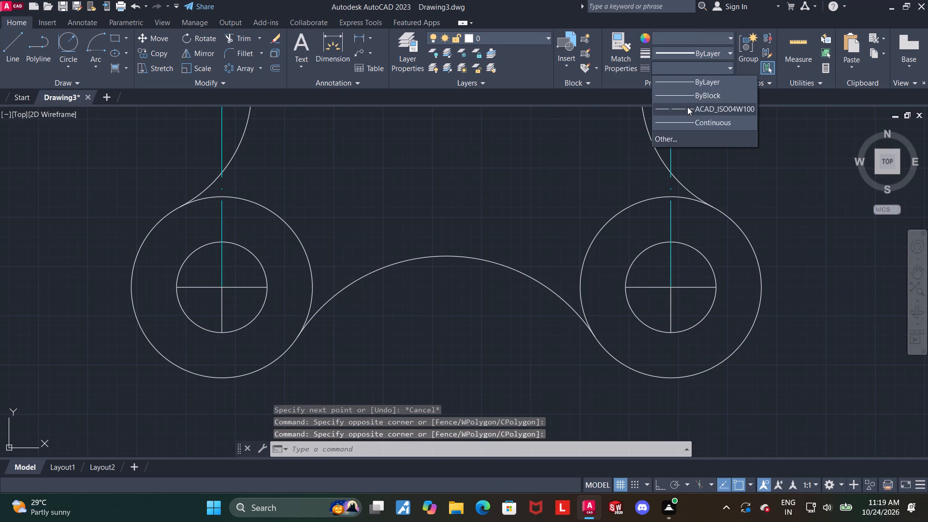
click(688, 107)
click(690, 41)
click(696, 157)
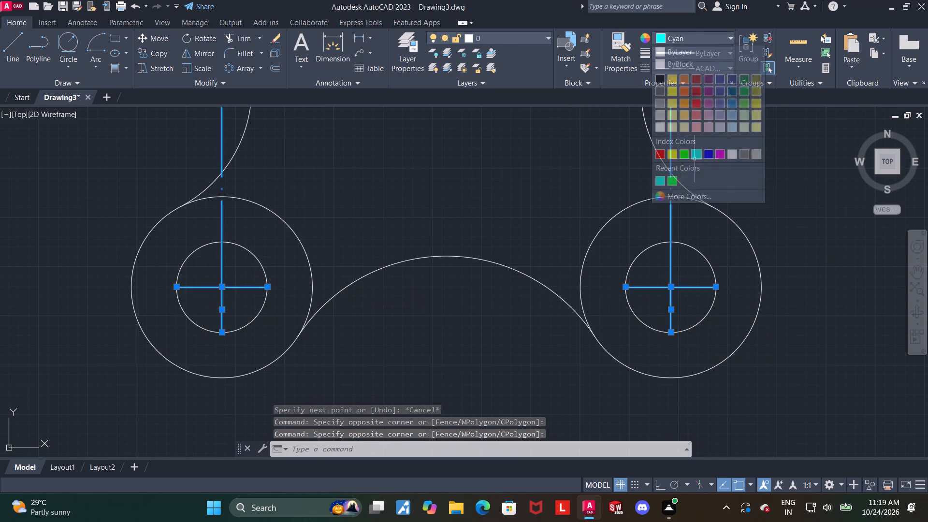
key(Escape)
Join the vertical centre line segments at the lower-right circle centre and at the lower-left circle centre.
click(681, 302)
click(666, 279)
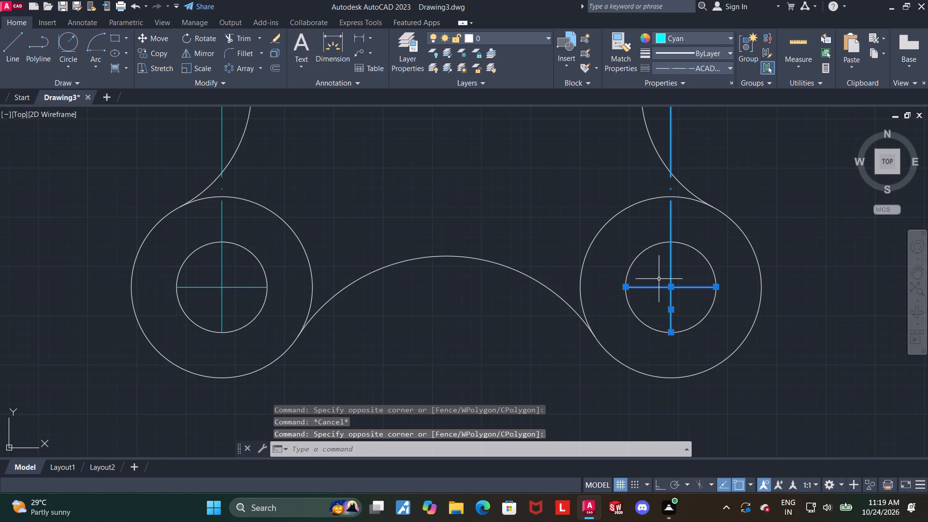
key(j)
key(Return)
click(233, 309)
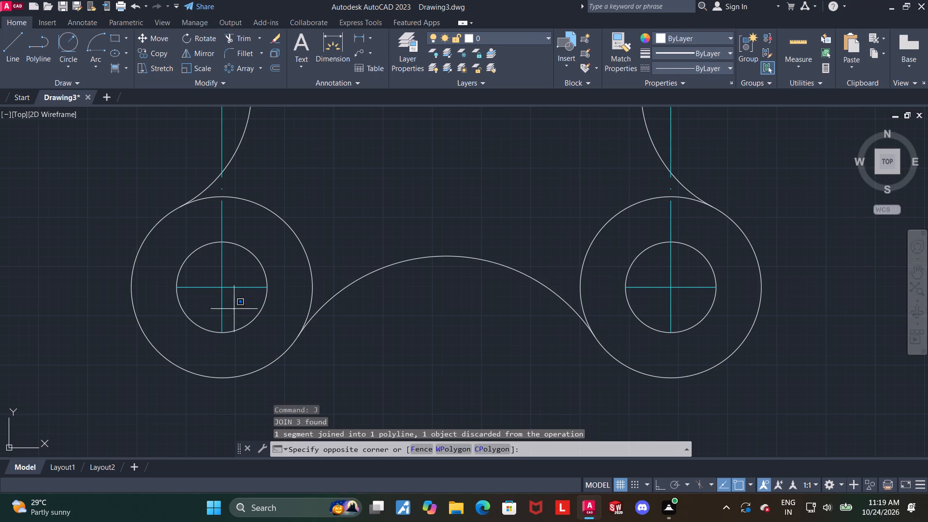
click(215, 280)
key(j)
key(Return)
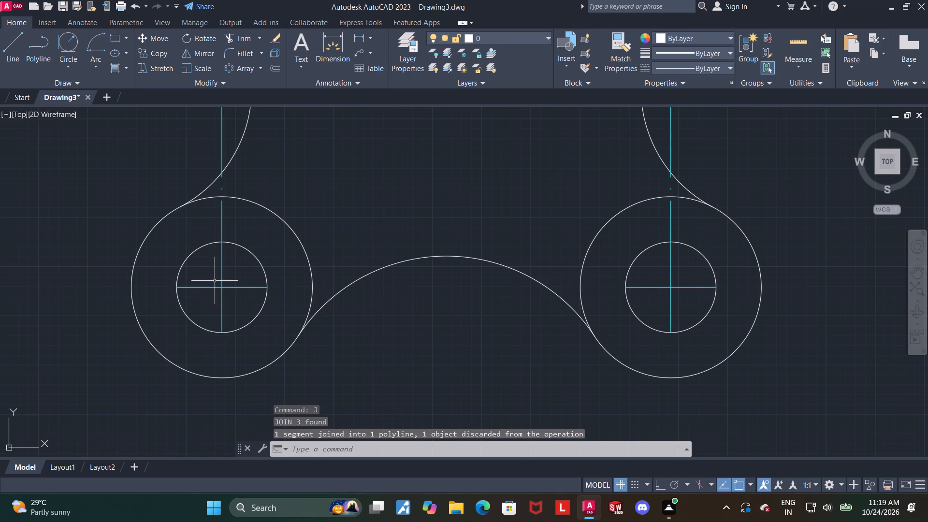
Trim the inward-facing arcs of both lower outer circles between the adjoining outline arcs, including the leftover pieces beyond the centre lines.
scroll(247, 291, down, 2)
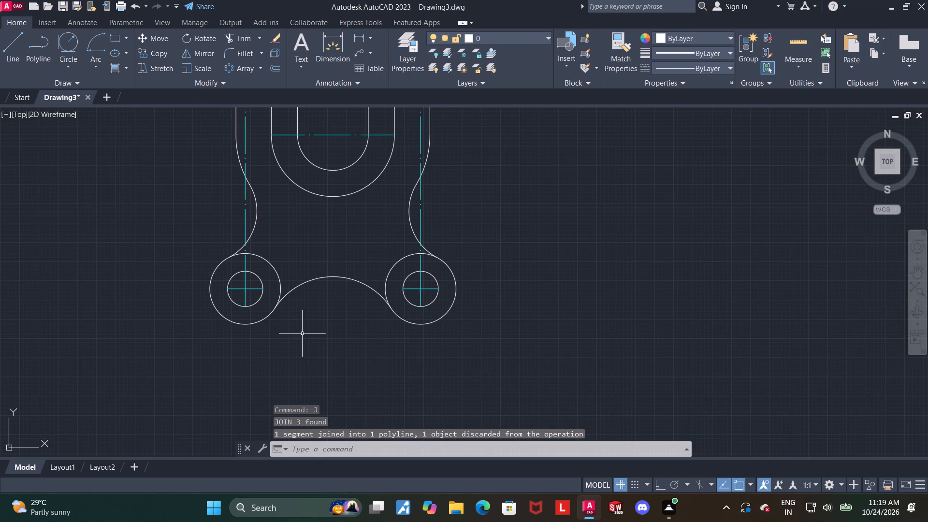
middle_drag(303, 334, 299, 328)
middle_drag(295, 203, 287, 253)
click(239, 44)
click(254, 303)
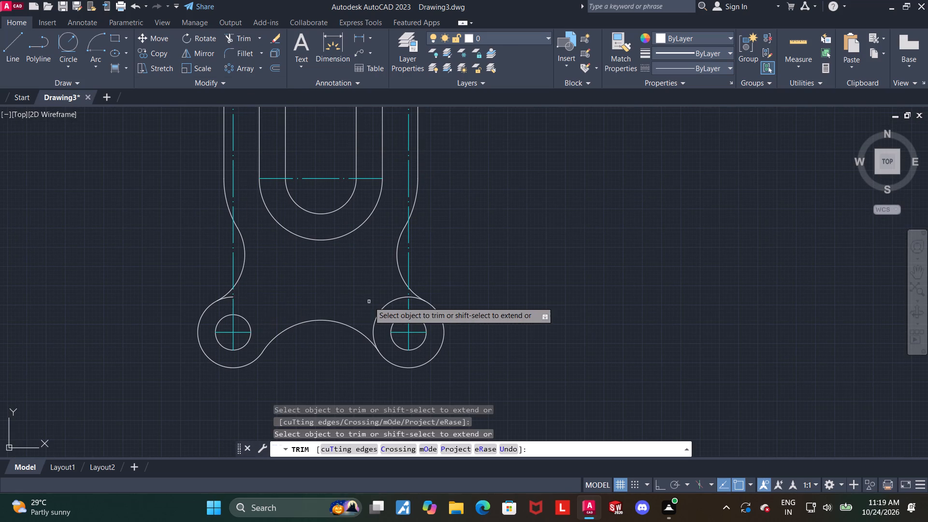
click(388, 305)
scroll(409, 302, up, 3)
click(409, 286)
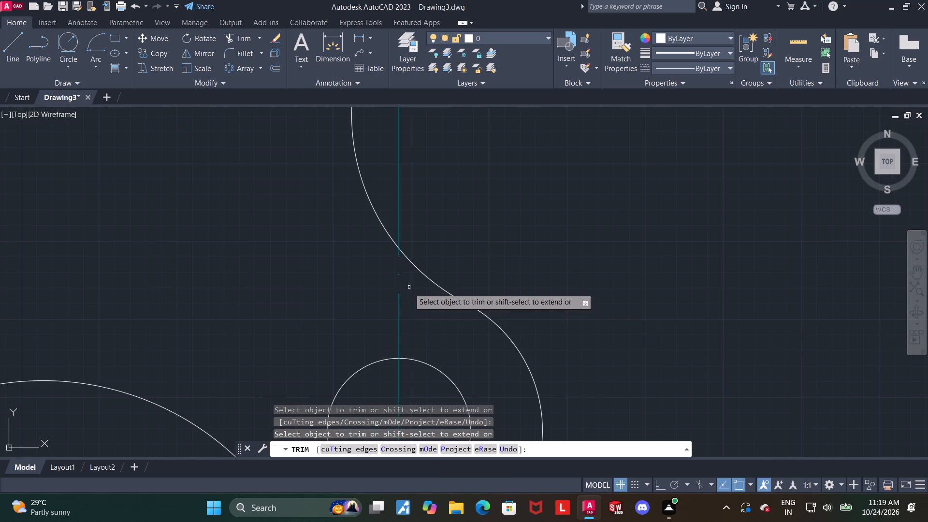
scroll(404, 294, down, 3)
scroll(146, 293, up, 2)
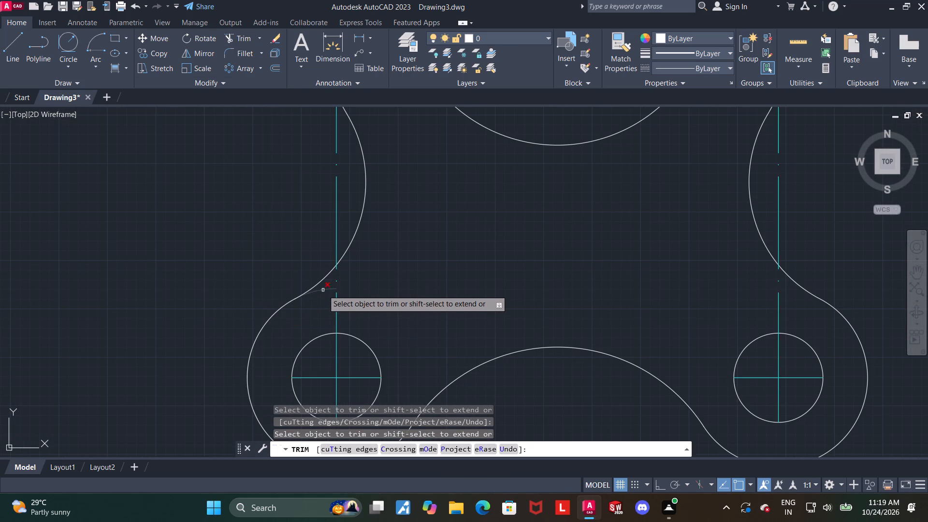
click(323, 290)
Trim the inward-facing arcs of both upper outer circles between the adjoining outline arcs, including the leftover pieces beyond the centre lines.
scroll(324, 294, down, 4)
scroll(381, 278, down, 1)
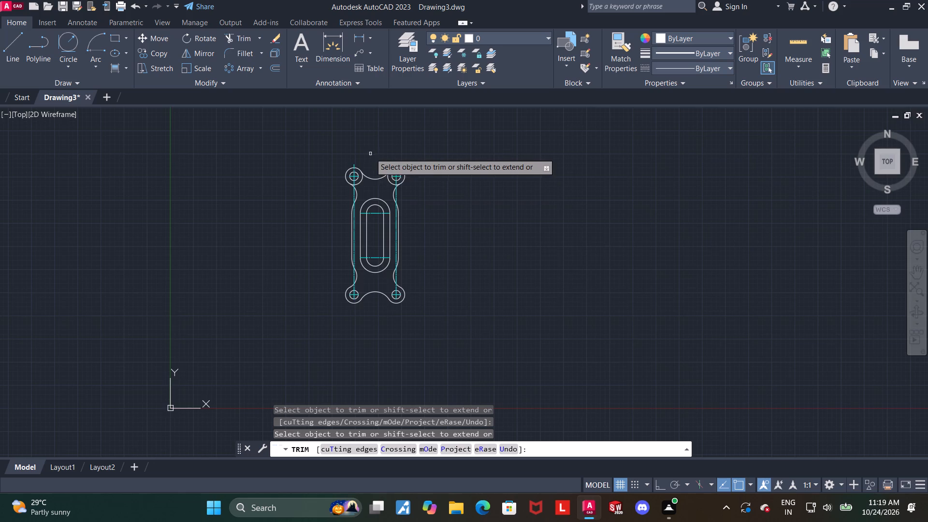
scroll(364, 159, up, 4)
click(348, 194)
click(535, 188)
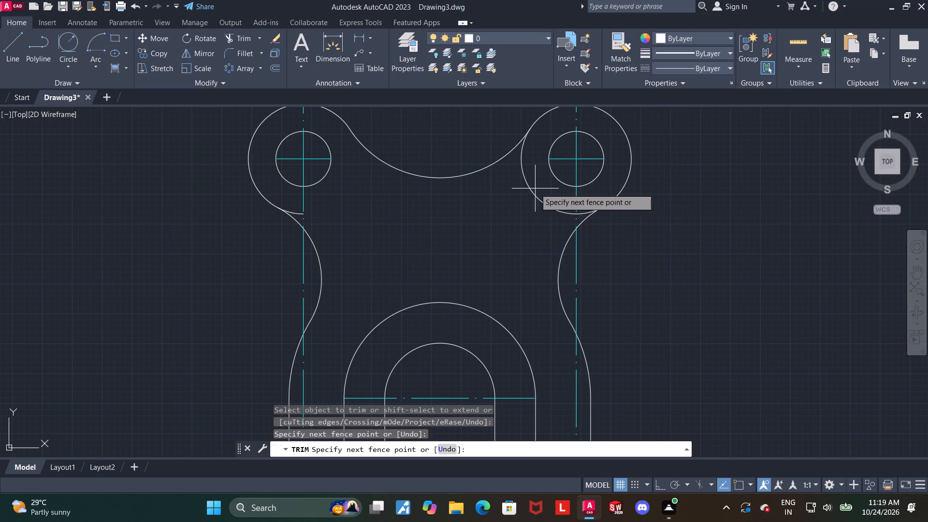
click(527, 190)
scroll(575, 198, up, 2)
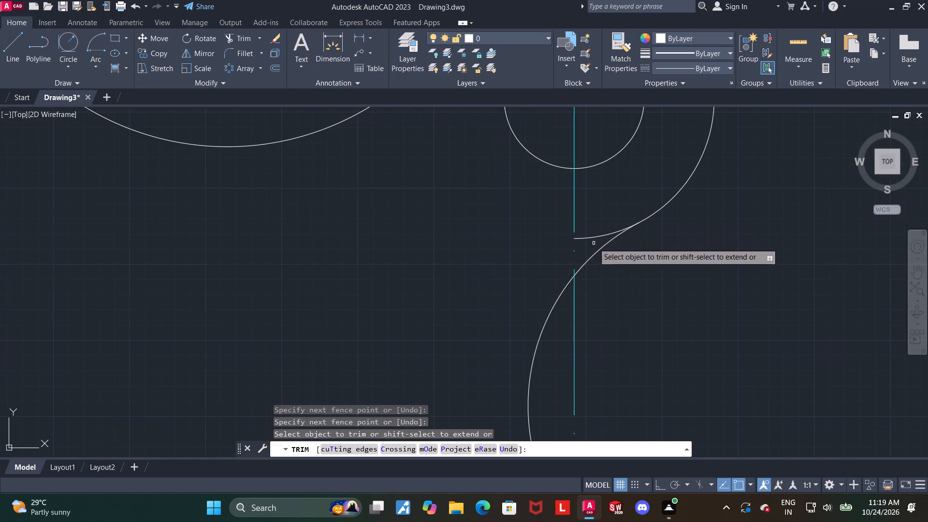
click(594, 233)
scroll(593, 233, down, 1)
click(591, 242)
scroll(118, 223, up, 2)
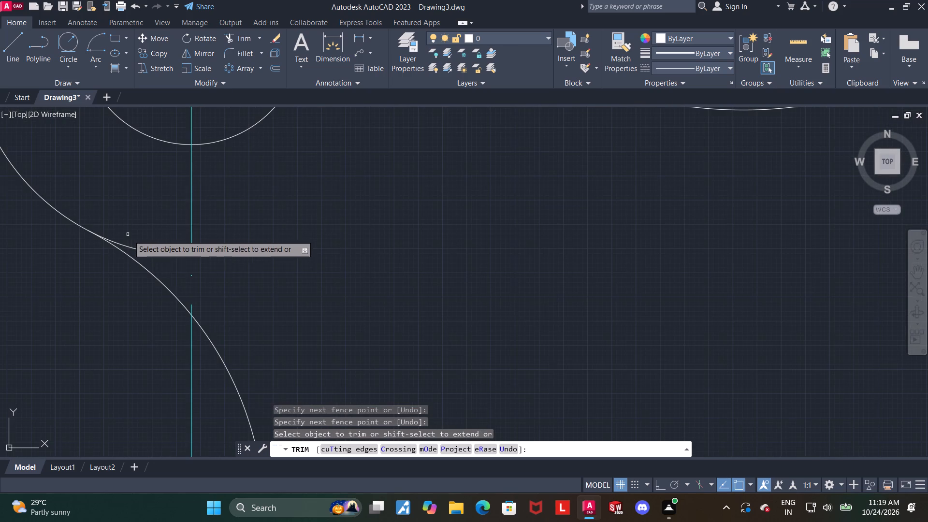
click(143, 249)
scroll(173, 250, down, 4)
key(Escape)
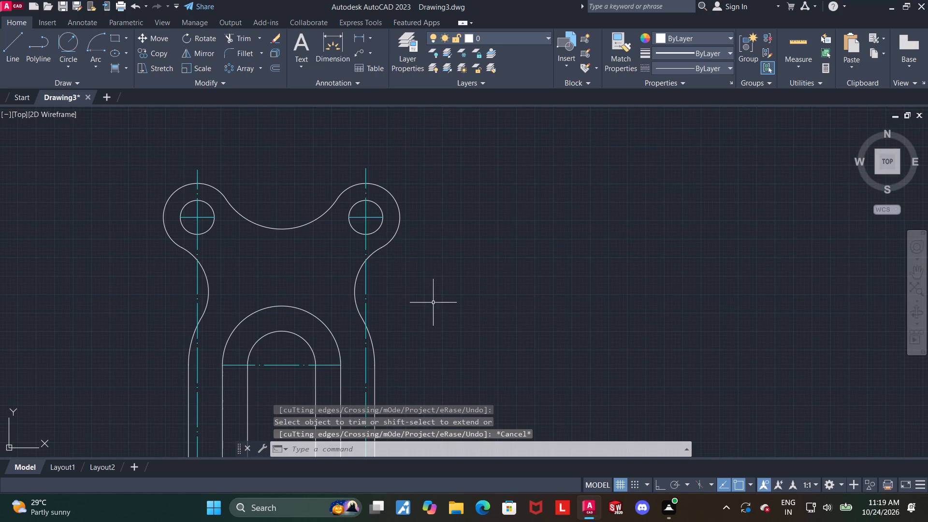
Draw a vertical line about 229 units long through the double slot's centre, extending past both rounded ends.
middle_drag(459, 301, 468, 240)
scroll(467, 240, down, 1)
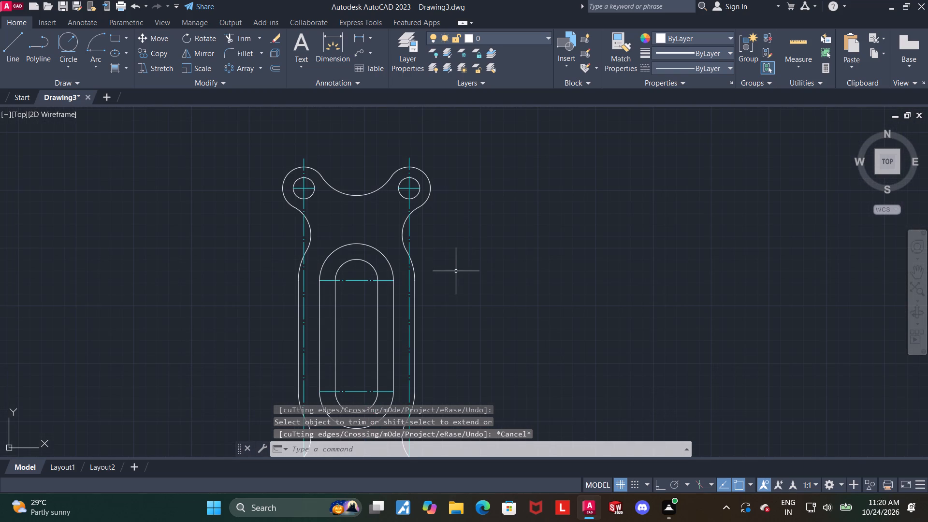
middle_drag(454, 269, 484, 186)
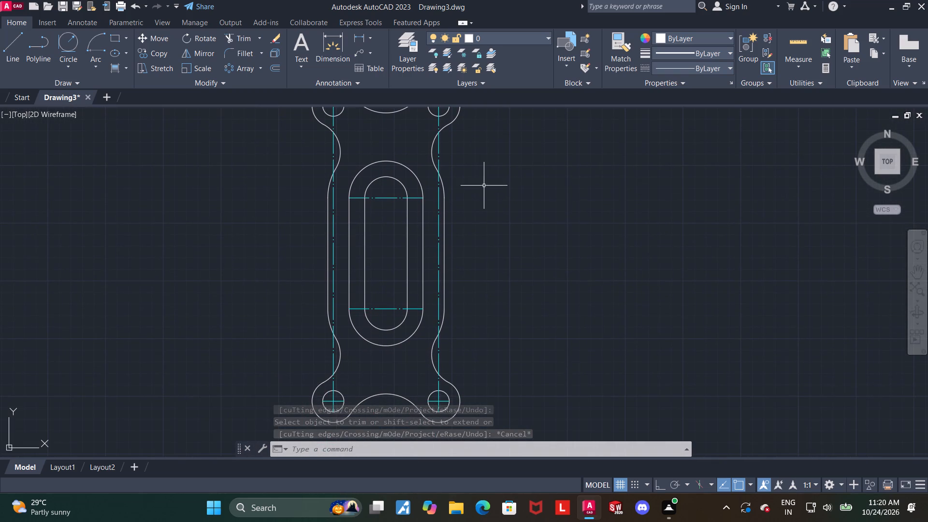
scroll(489, 190, down, 1)
middle_drag(511, 211, 512, 217)
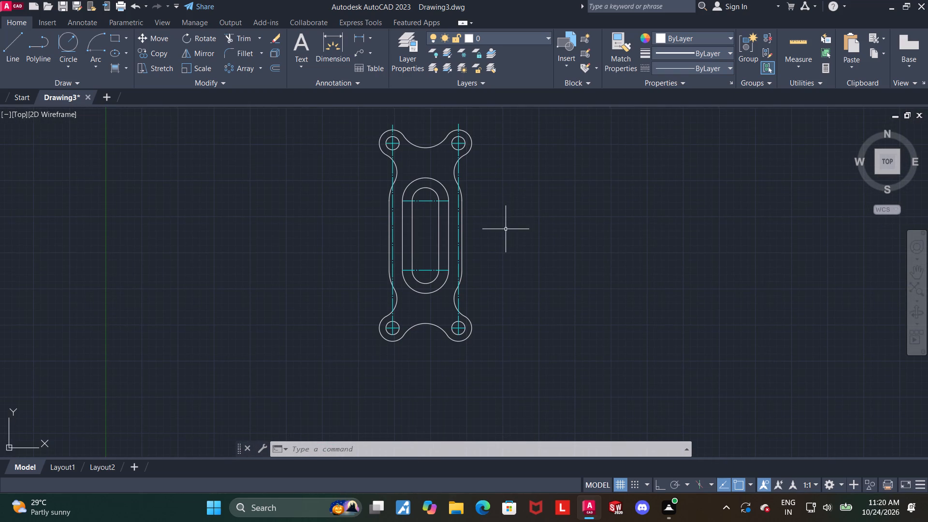
scroll(505, 230, up, 1)
click(5, 56)
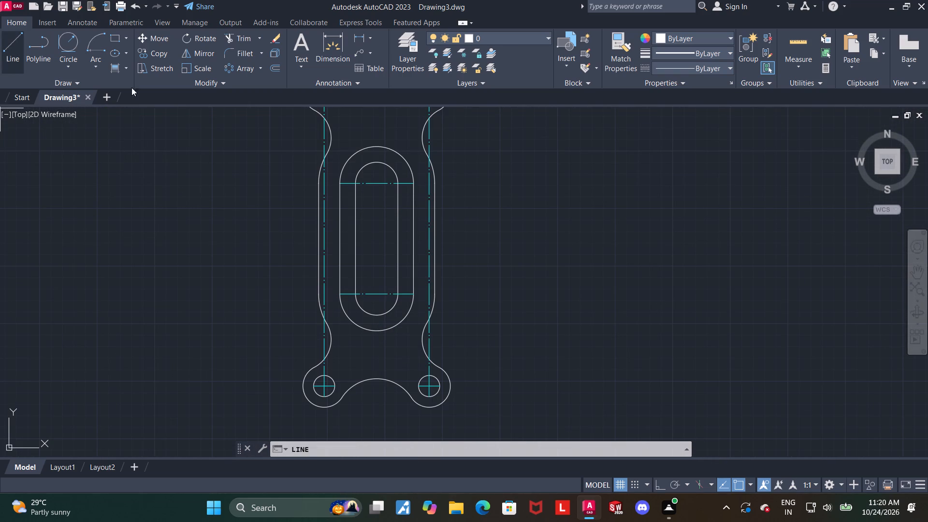
click(378, 131)
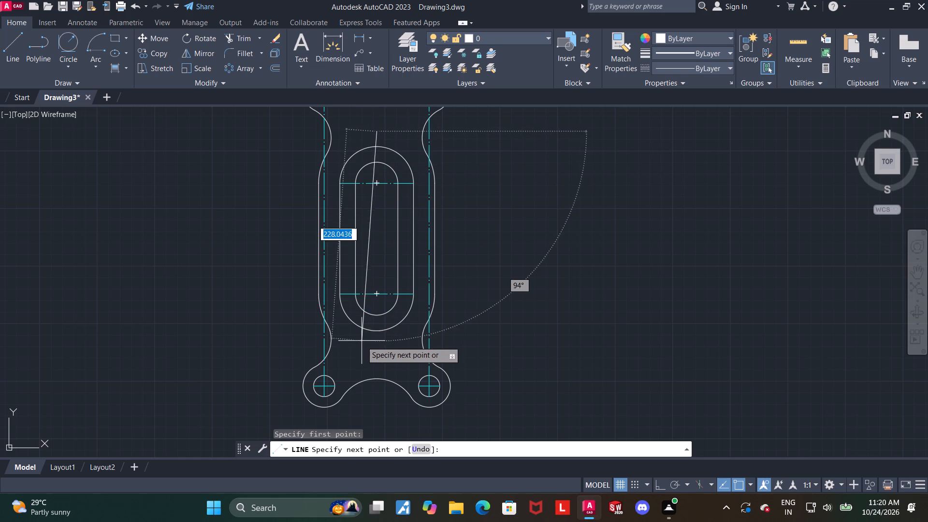
key(F8)
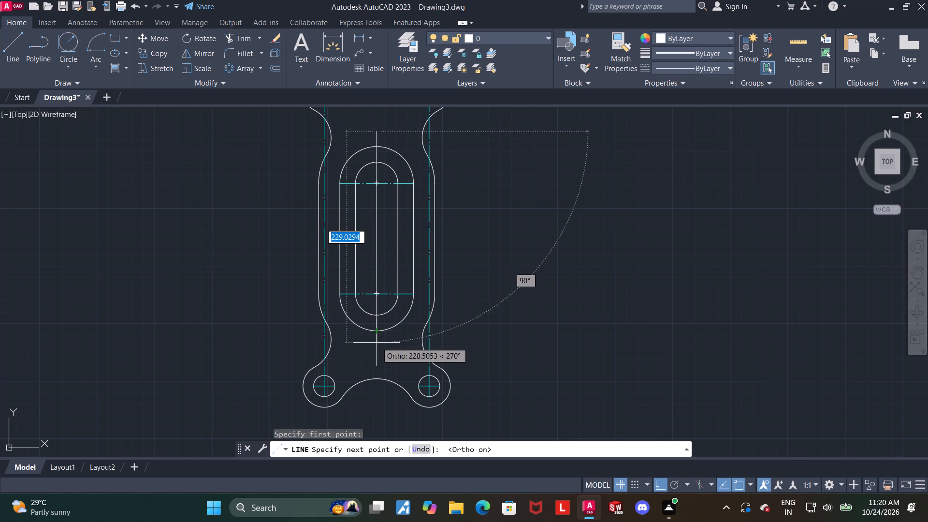
click(377, 343)
key(Escape)
Apply the dash-dot centre linetype and cyan colour to the vertical line through the double slot.
click(377, 254)
click(678, 63)
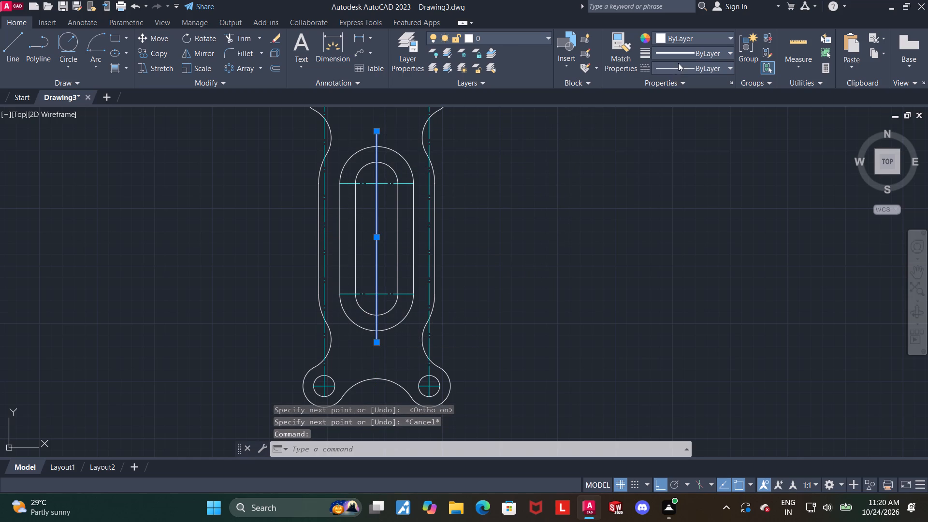
click(694, 110)
click(698, 40)
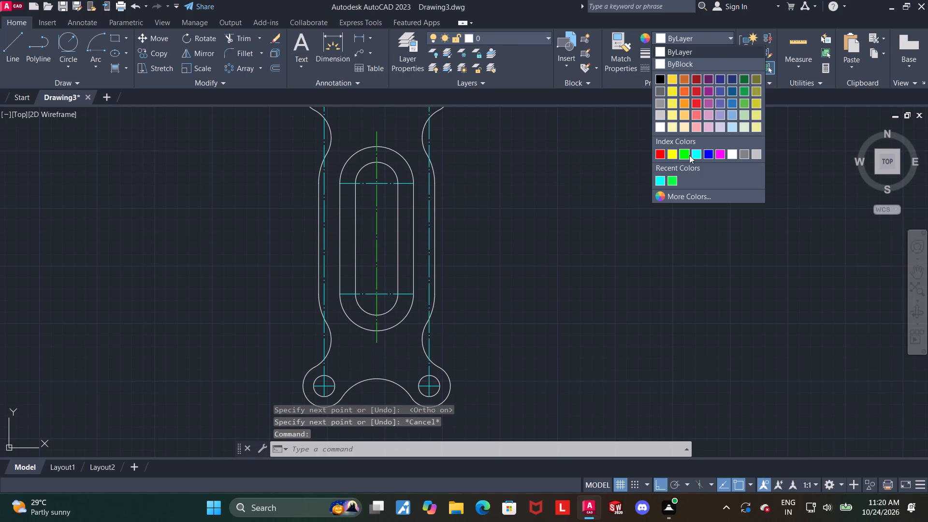
click(693, 155)
key(Escape)
Dimension the vertical distance from the upper-right hole's centre line to the slot's upper centre line, placed outside the part's right edge.
scroll(493, 247, down, 1)
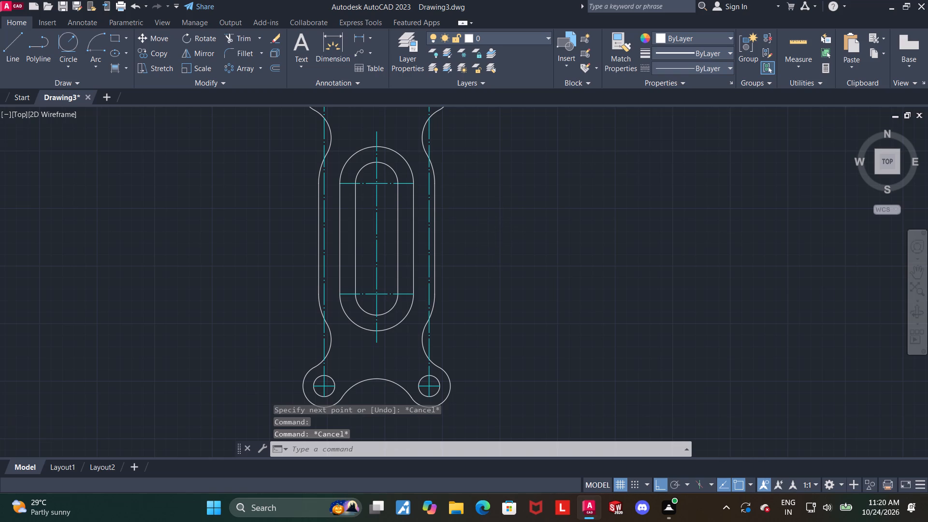
middle_drag(491, 251, 475, 262)
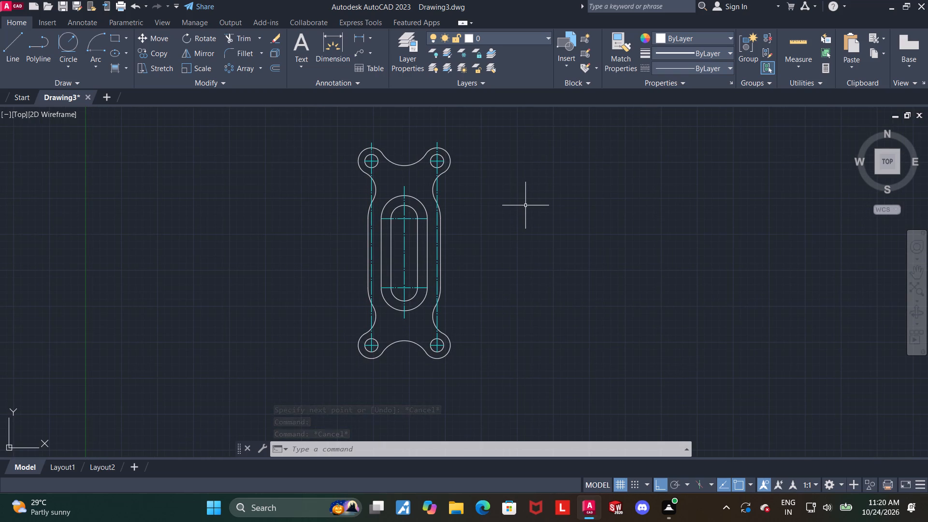
click(319, 37)
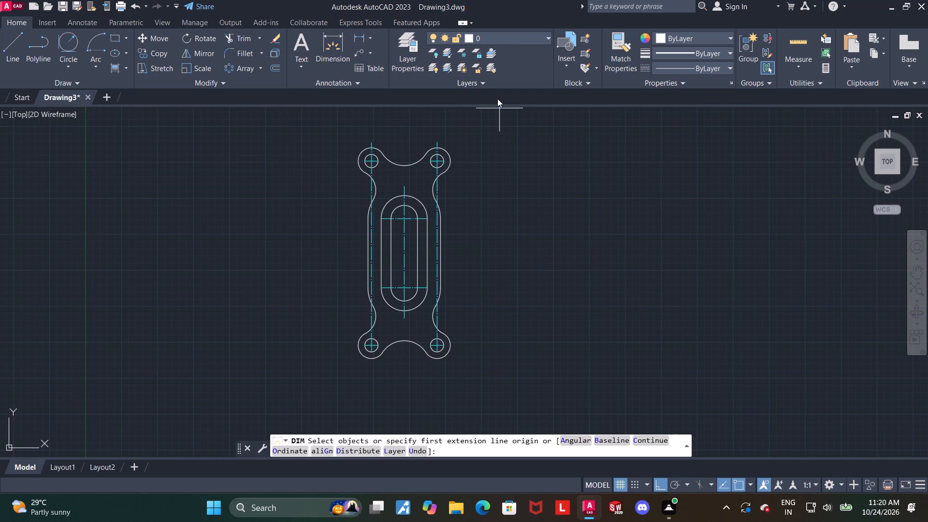
scroll(419, 169, up, 3)
click(496, 135)
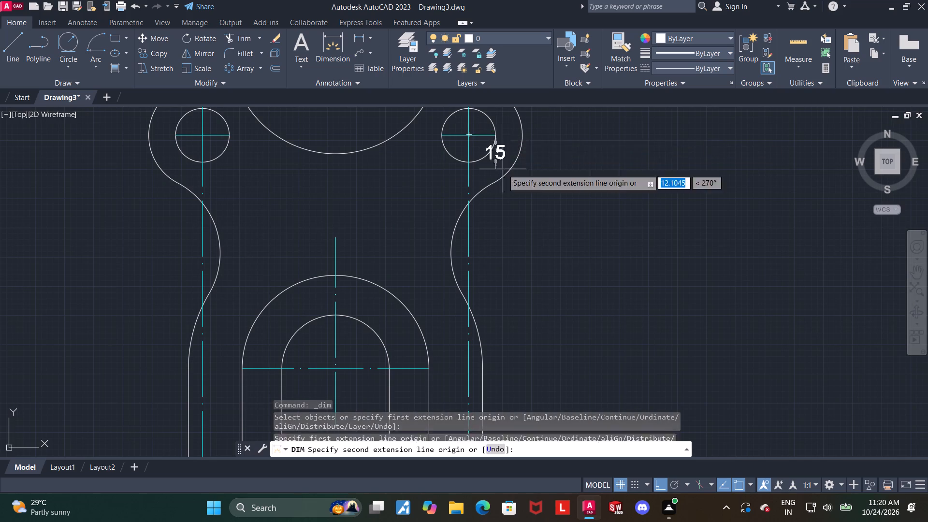
scroll(509, 197, down, 3)
click(490, 241)
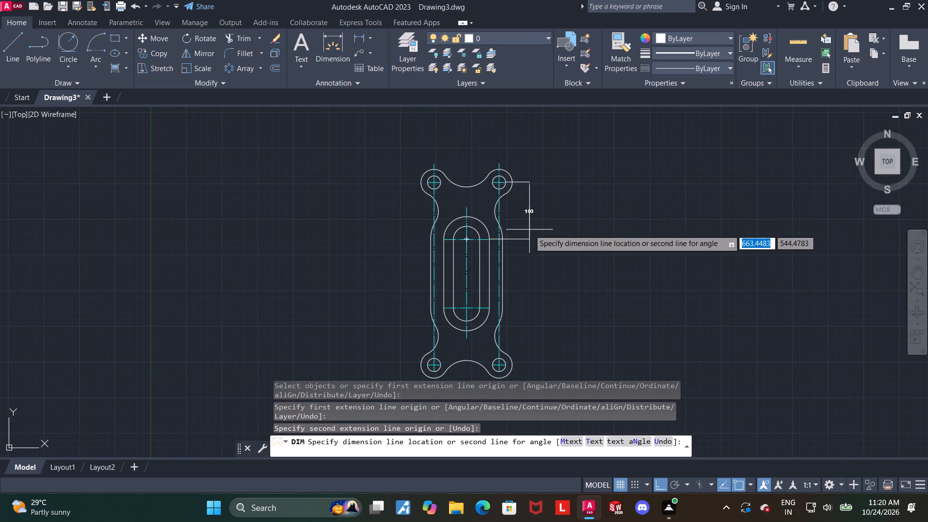
scroll(527, 230, up, 2)
click(524, 231)
key(Escape)
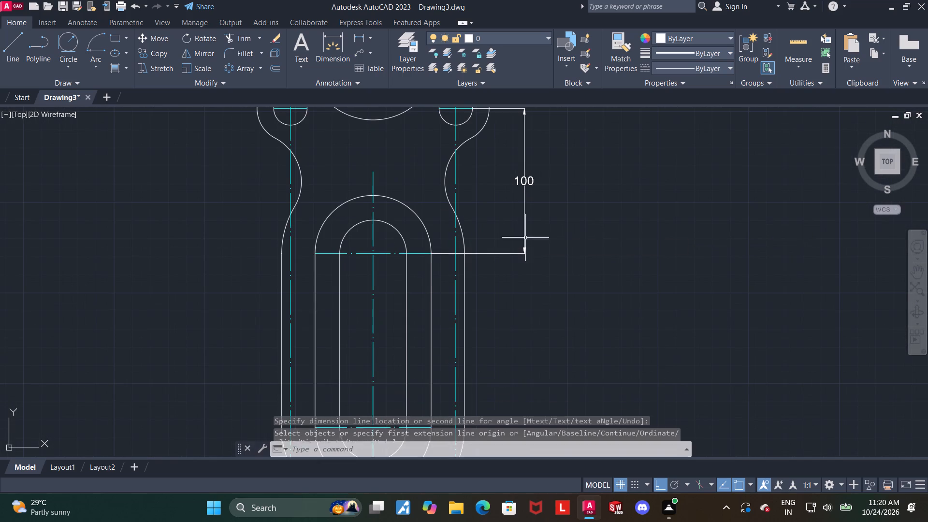
Dimension the vertical distance between the upper-right and lower-right holes, placed outside the existing 100 dimension.
scroll(566, 253, down, 1)
middle_drag(584, 257, 454, 243)
click(329, 46)
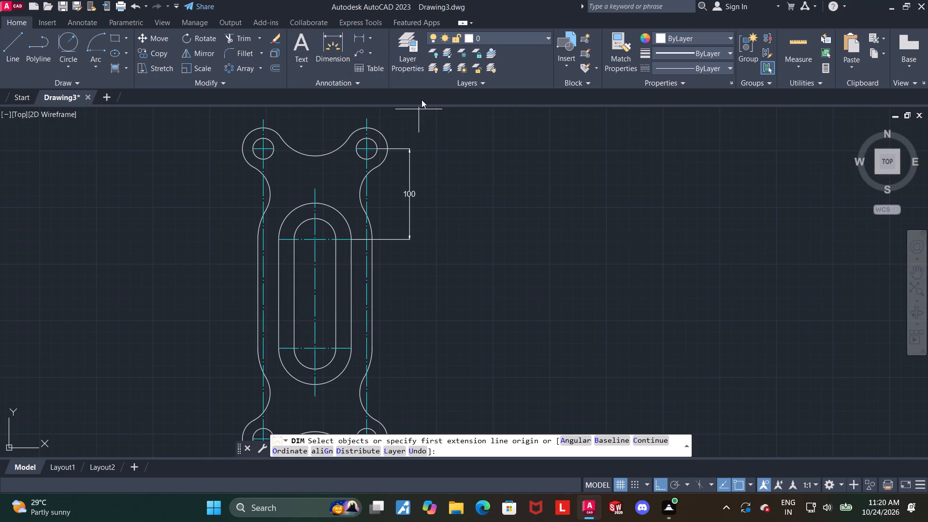
scroll(375, 146, up, 3)
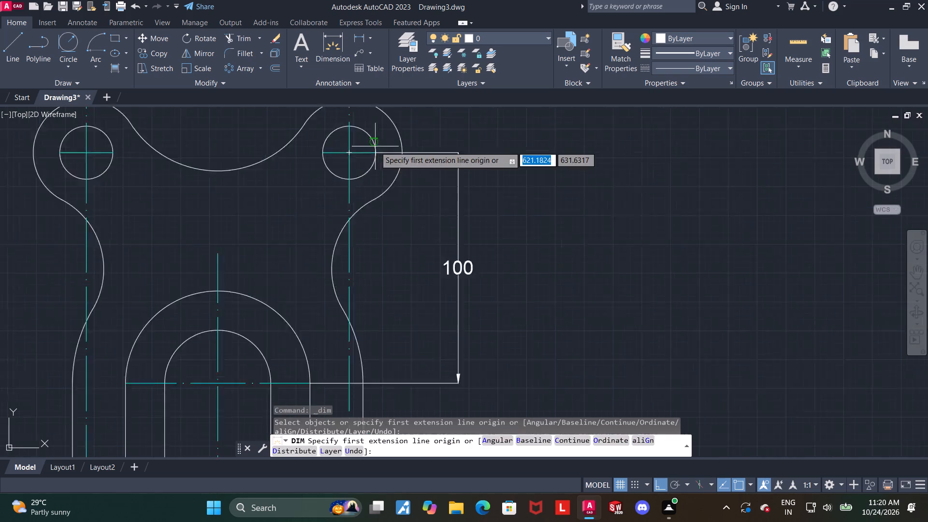
click(376, 157)
scroll(405, 182, down, 5)
scroll(405, 280, up, 3)
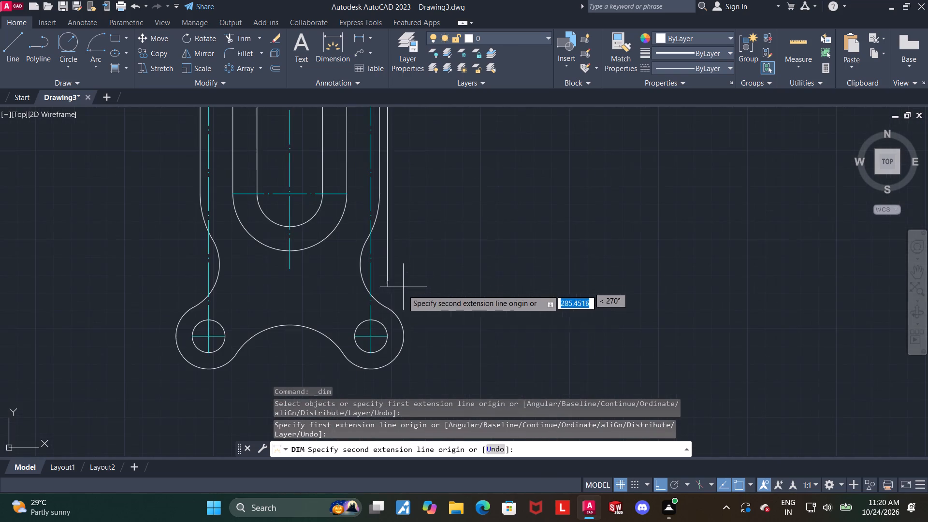
click(387, 336)
scroll(442, 317, down, 2)
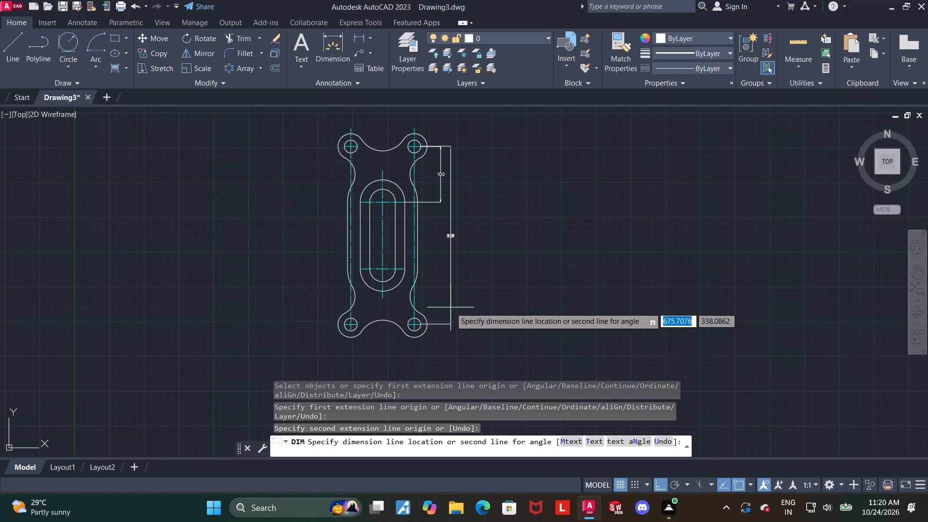
click(451, 306)
key(Escape)
Dimension the vertical distance from the lower-right hole's centre line to the slot's lower centre line, placed inside the 320 dimension.
scroll(469, 277, up, 1)
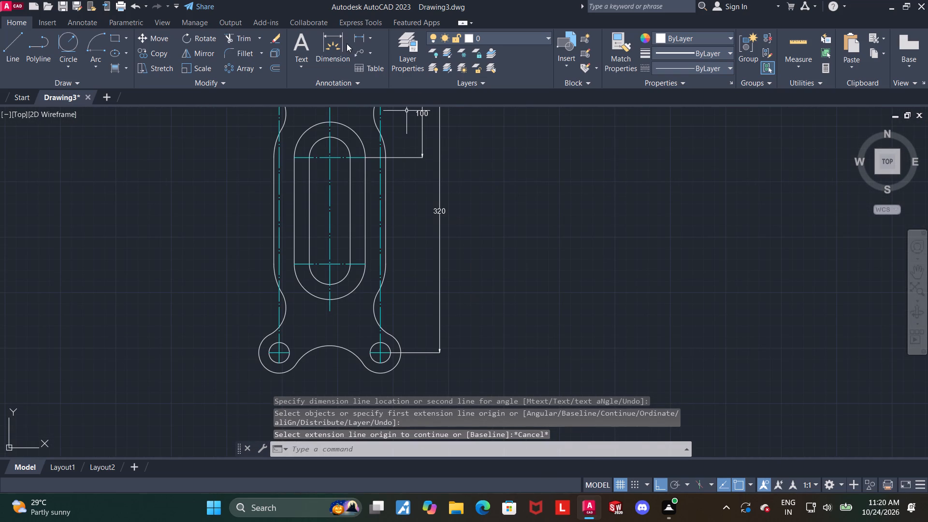
click(347, 43)
scroll(432, 237, up, 2)
scroll(343, 323, down, 3)
scroll(375, 361, up, 3)
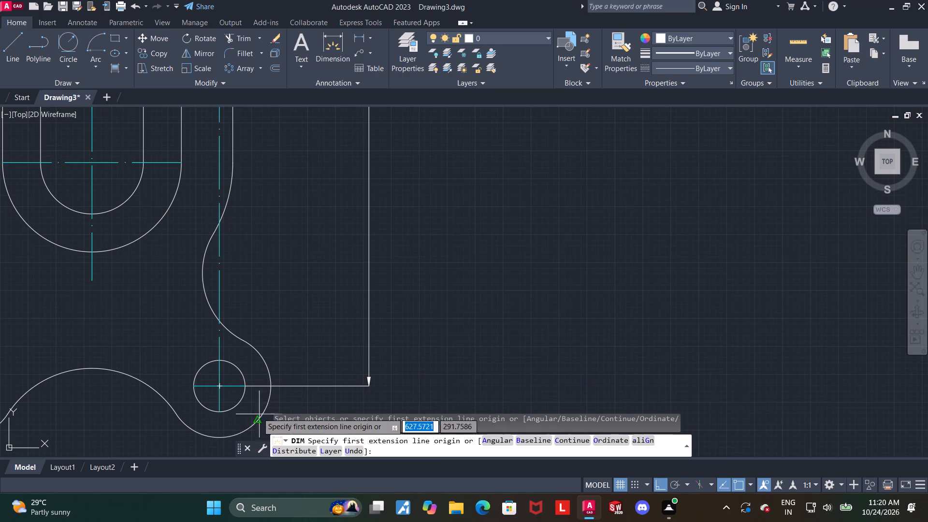
click(247, 385)
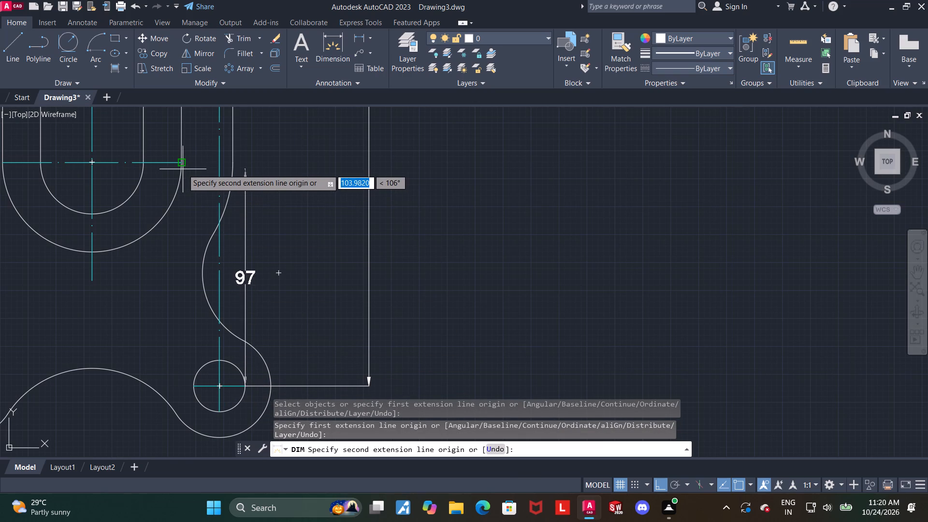
click(183, 161)
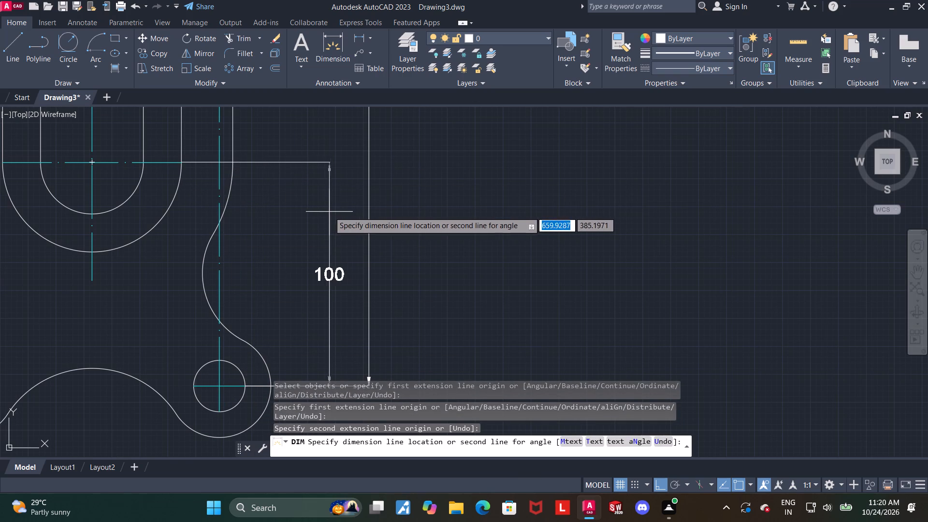
click(319, 211)
key(Escape)
Add a radius dimension to the inner slot's lower arc, with its text to the lower right.
scroll(411, 204, down, 4)
middle_drag(474, 223, 506, 232)
scroll(449, 178, up, 2)
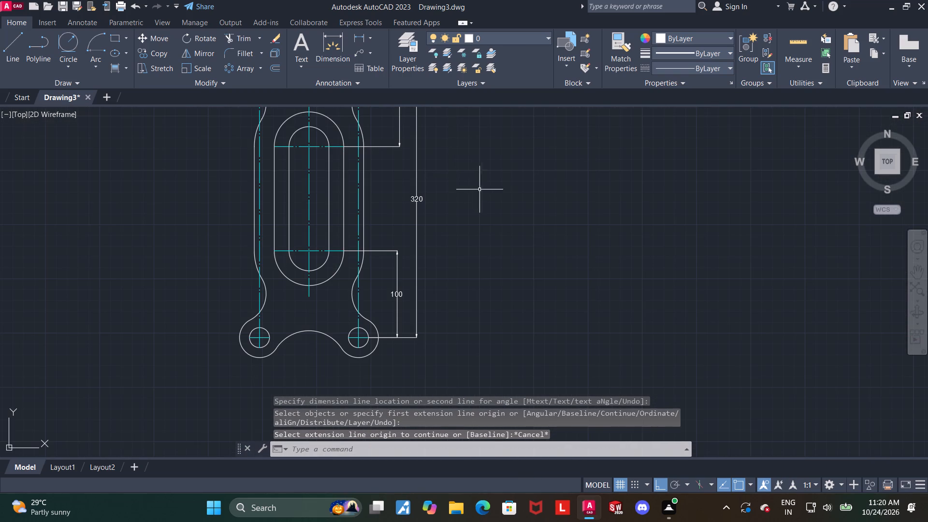
middle_drag(472, 191, 512, 186)
scroll(403, 294, up, 1)
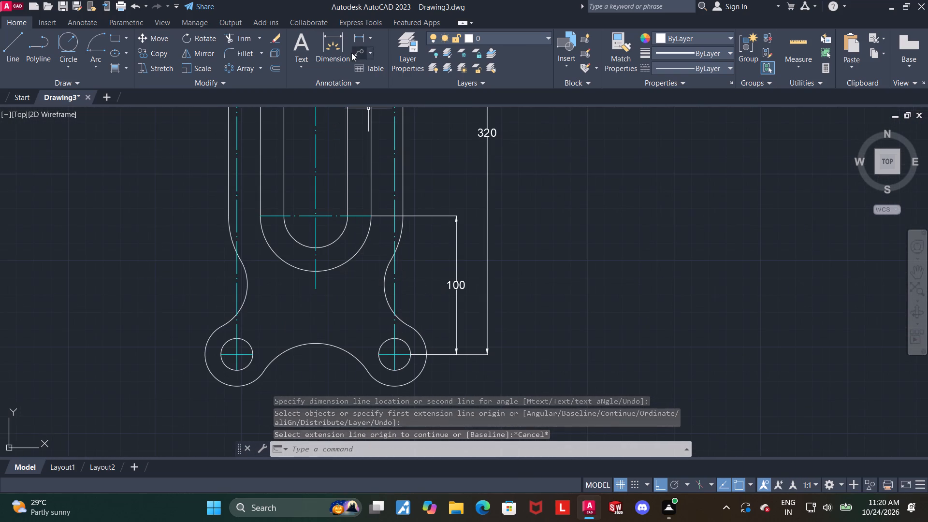
click(339, 48)
scroll(350, 179, up, 1)
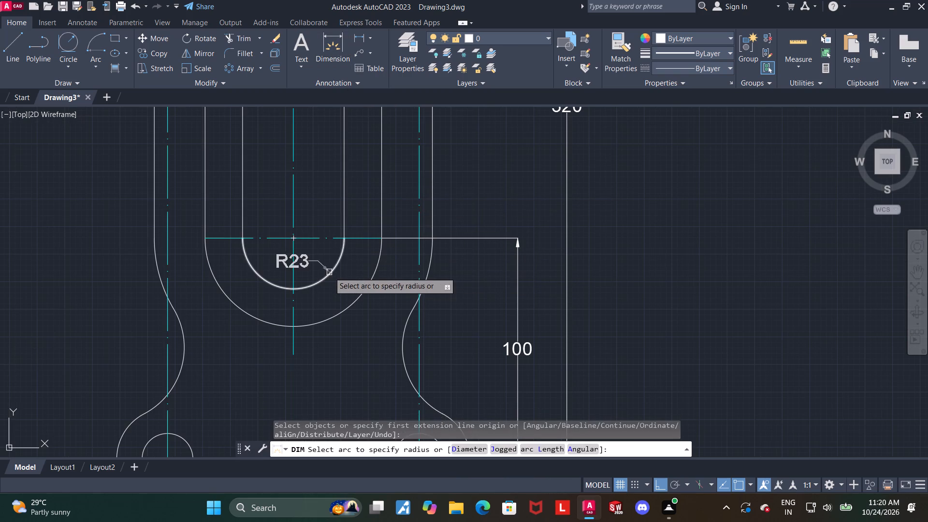
click(329, 272)
click(444, 327)
key(Escape)
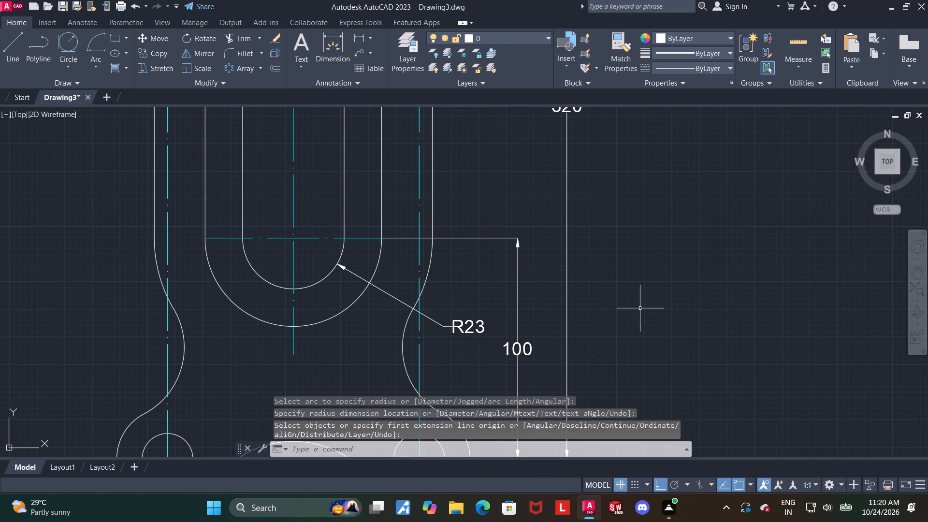
Add a radius dimension to the outer slot's lower arc, with its text outside the part's left edge.
middle_drag(701, 308, 747, 199)
click(332, 42)
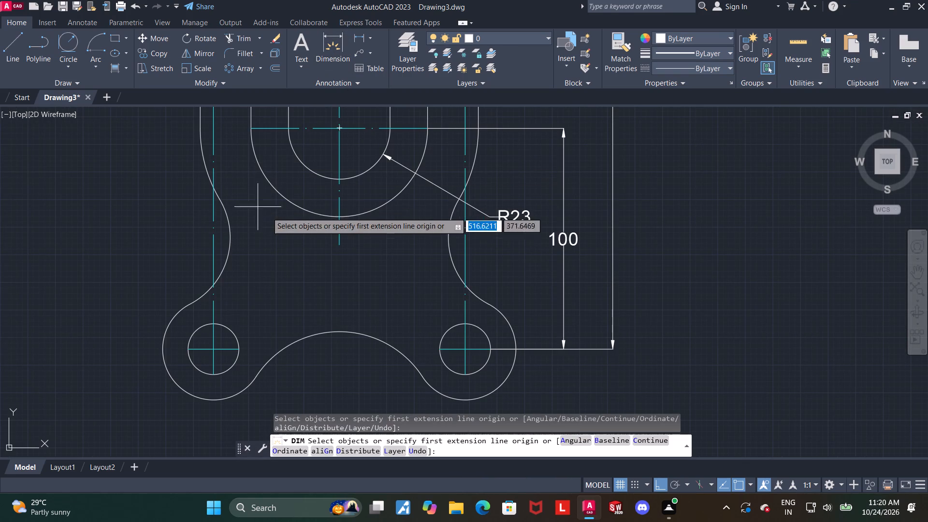
click(285, 202)
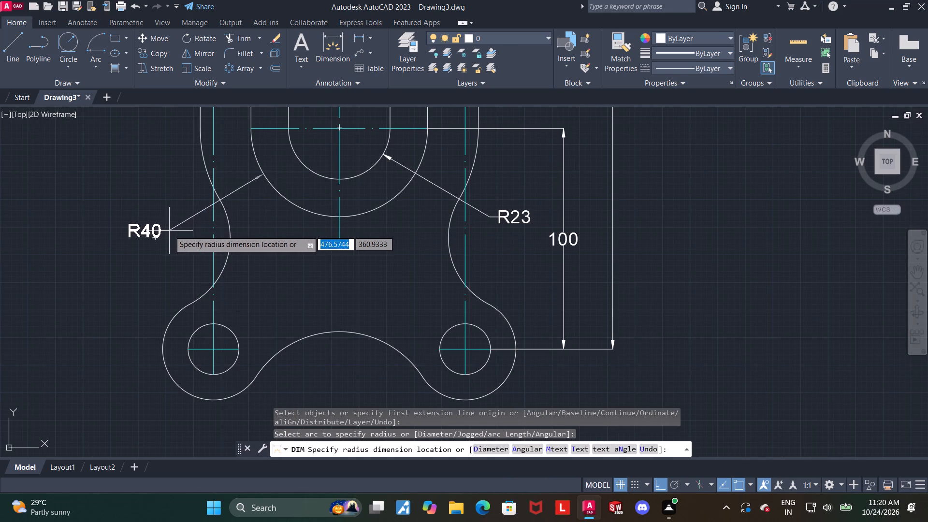
click(167, 231)
key(Escape)
Add a radius dimension to the concave arc between the two lower holes, with its text below the arc.
scroll(252, 246, down, 2)
middle_drag(304, 278, 290, 211)
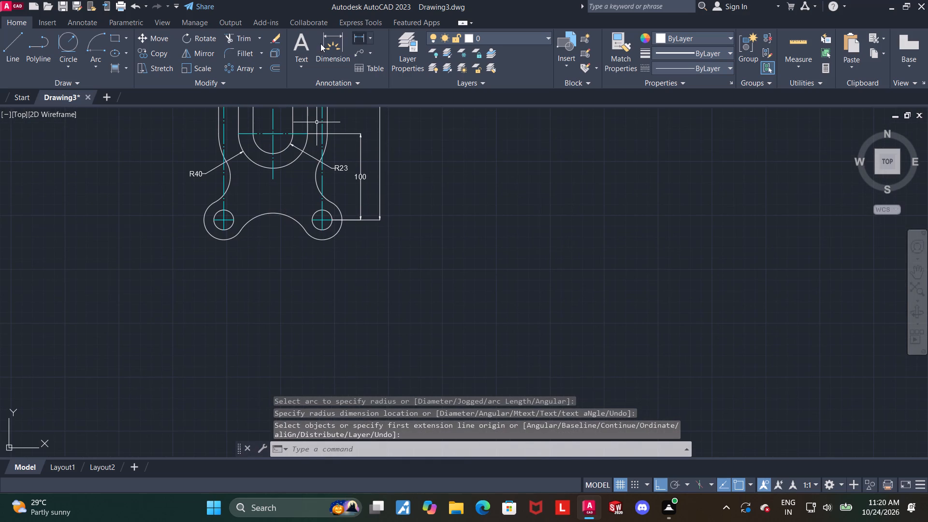
click(320, 43)
scroll(245, 234, up, 2)
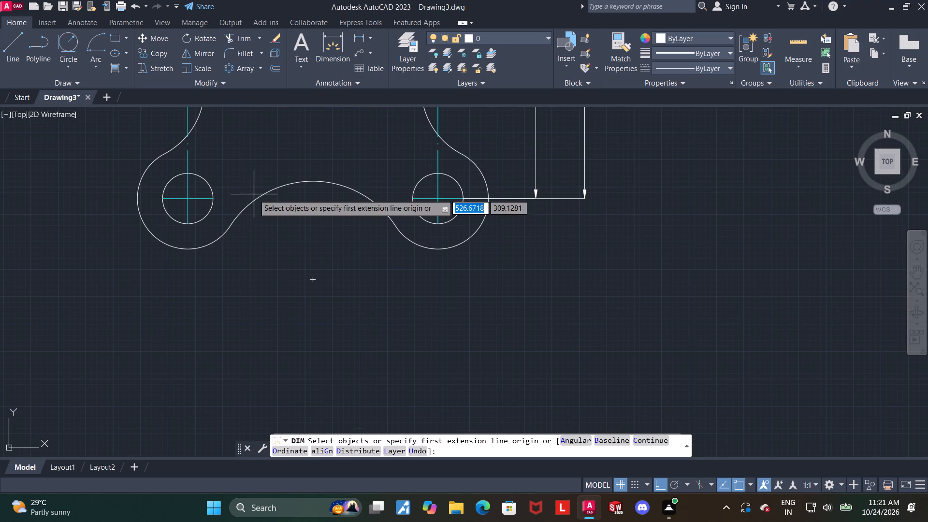
click(255, 198)
click(286, 228)
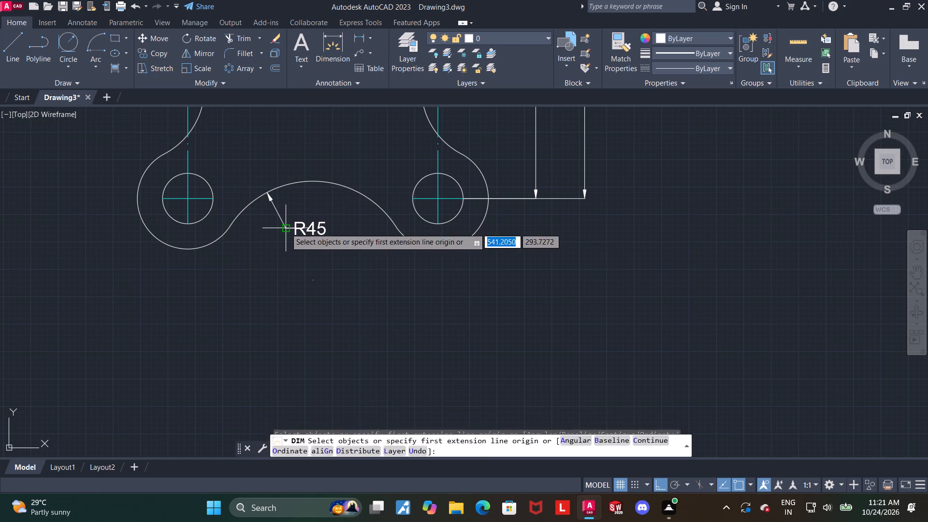
key(Escape)
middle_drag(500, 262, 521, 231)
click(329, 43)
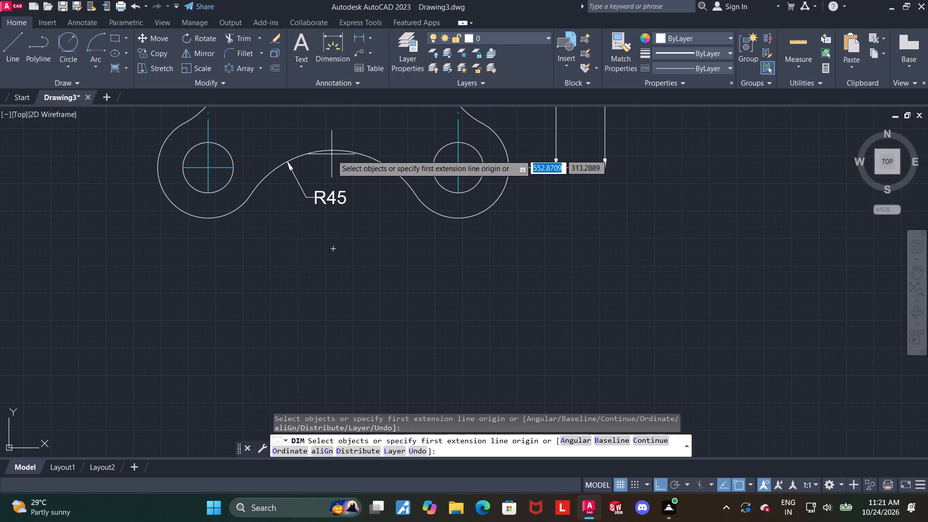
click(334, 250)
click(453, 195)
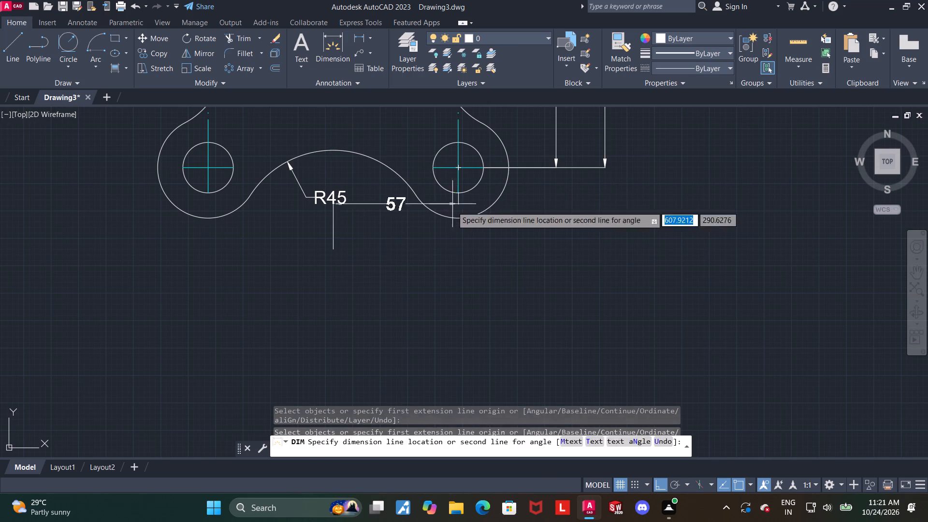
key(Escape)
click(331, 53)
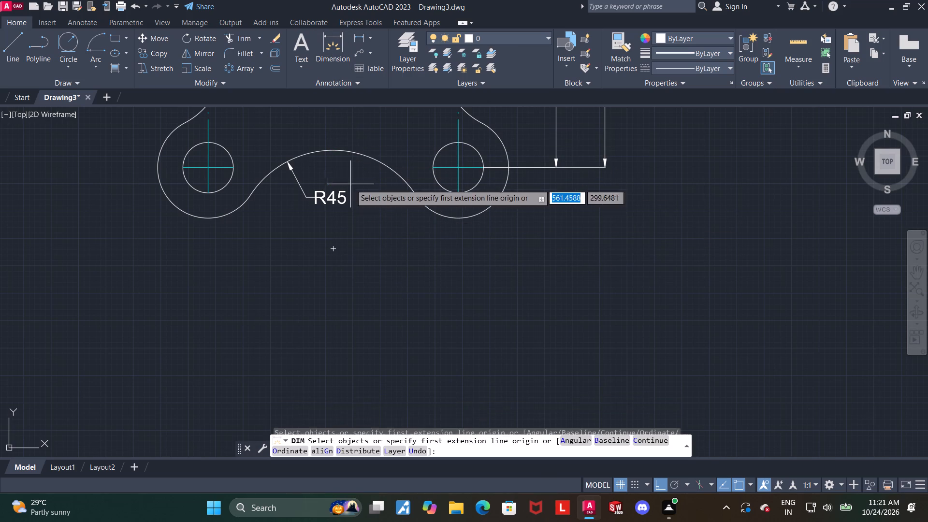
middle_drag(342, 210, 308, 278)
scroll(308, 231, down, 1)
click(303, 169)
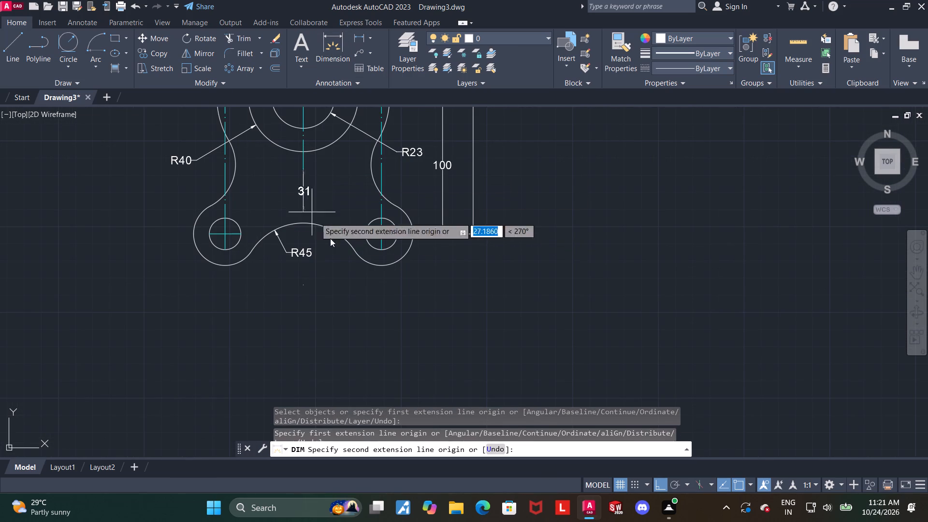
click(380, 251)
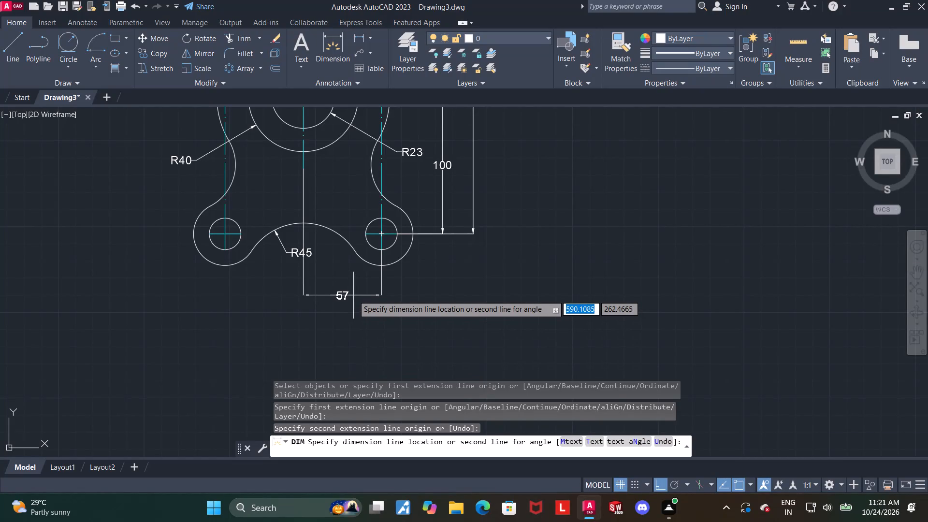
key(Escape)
Dimension the horizontal half-width from the slot's vertical centreline to the part's straight right edge, placed below the part.
scroll(354, 283, up, 1)
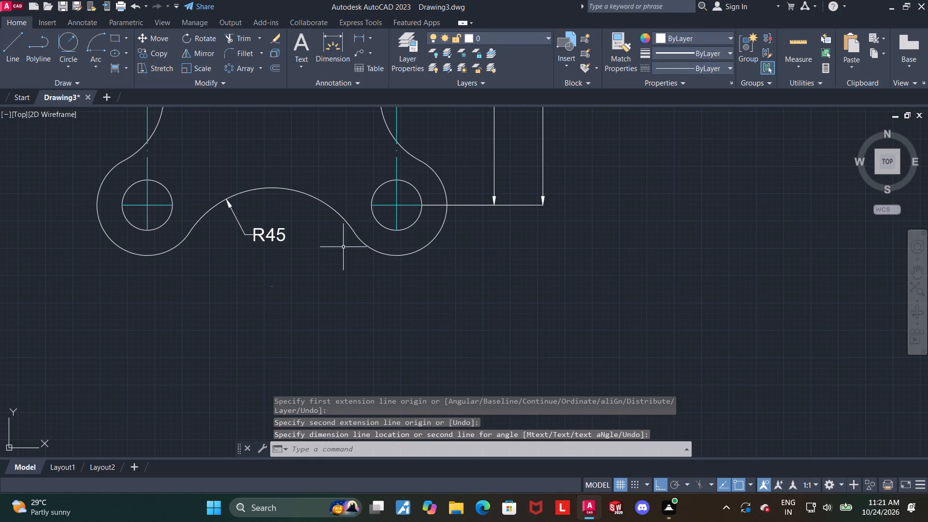
middle_drag(340, 261, 337, 292)
scroll(329, 284, down, 1)
click(330, 50)
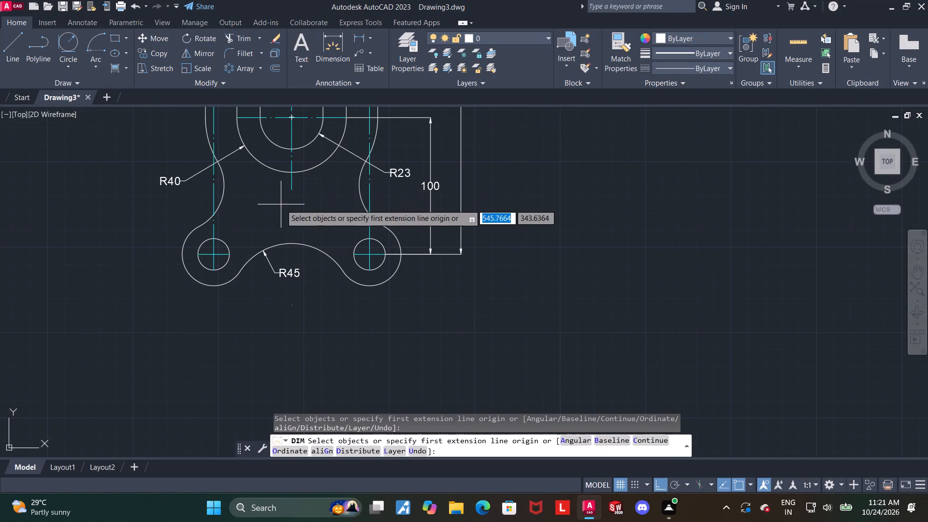
click(291, 191)
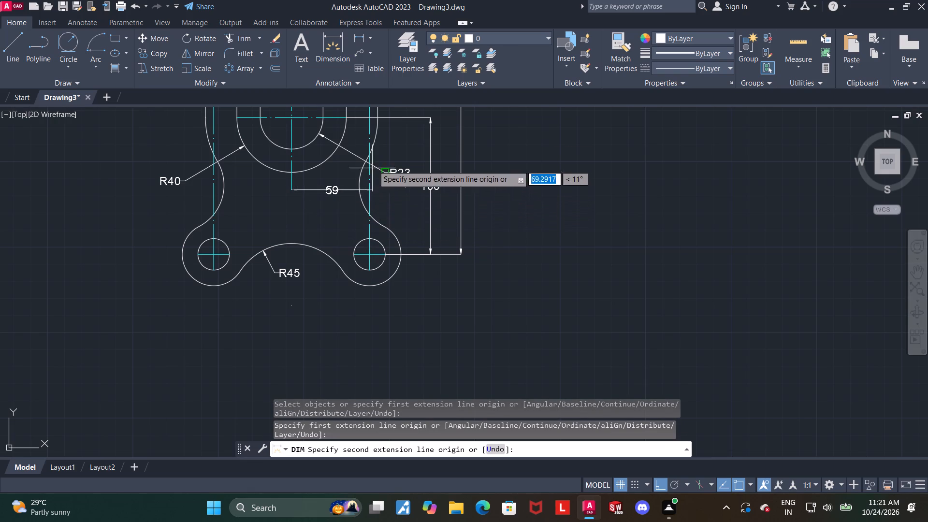
click(378, 116)
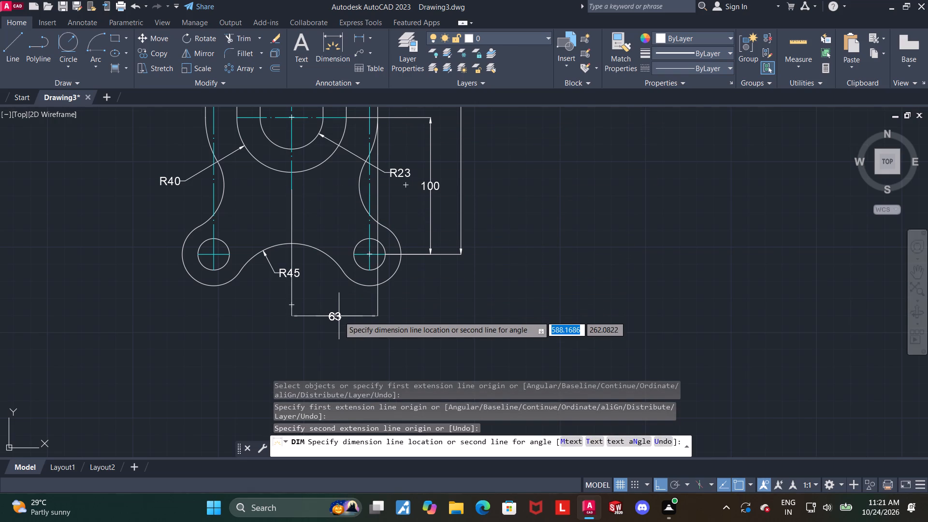
click(339, 316)
key(Escape)
Shift the R45 dimension's text to the left, clear of the half-width dimension's extension line.
scroll(286, 280, up, 3)
key(Escape)
click(282, 250)
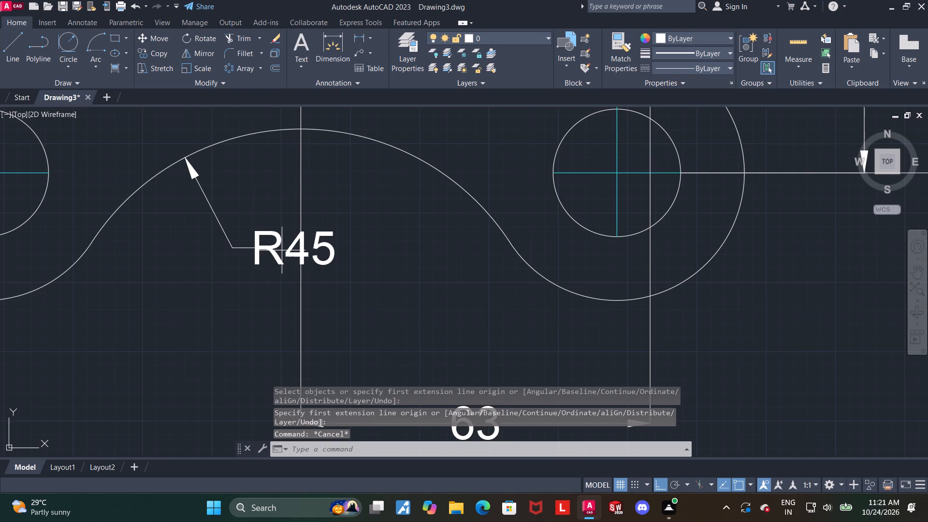
key(Escape)
click(272, 252)
click(293, 247)
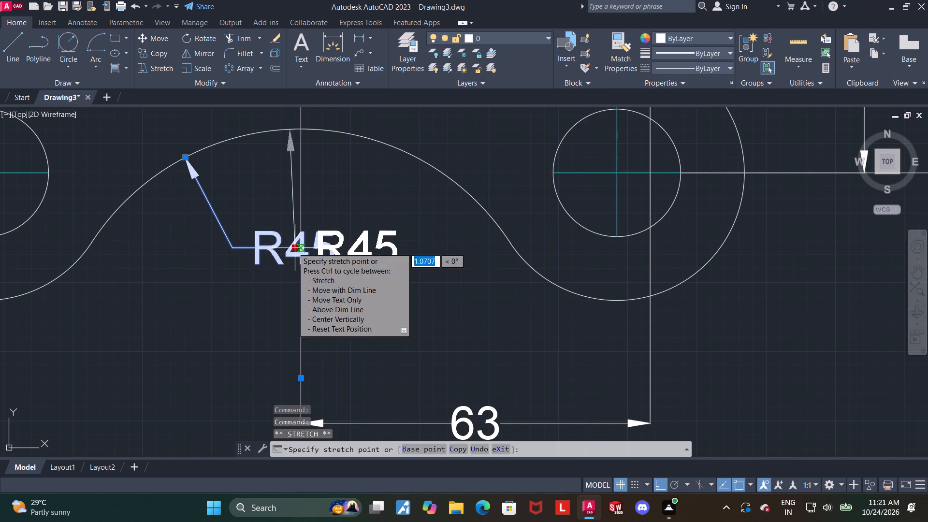
click(191, 242)
key(Escape)
Dimension the overall width between the part's straight left and right edges, placed below the half-width dimension.
scroll(400, 276, down, 2)
middle_drag(400, 276, 399, 275)
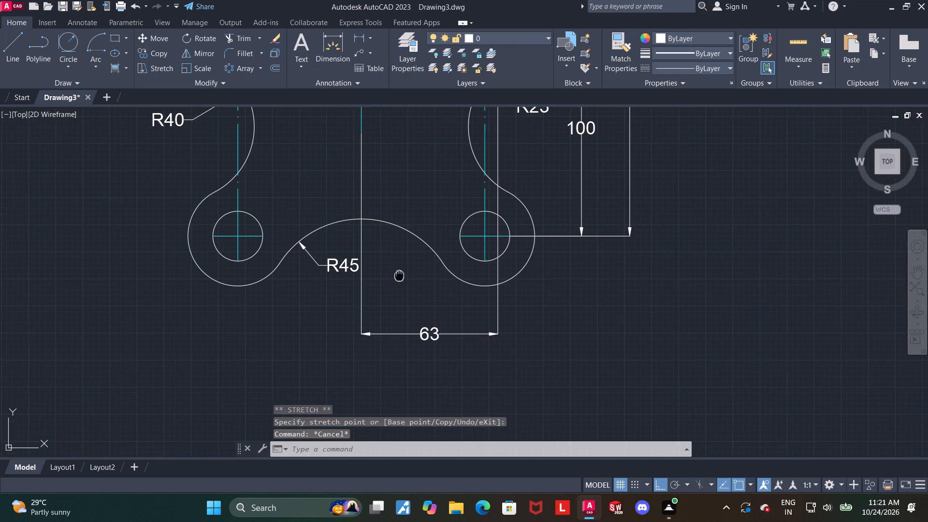
middle_drag(399, 275, 400, 250)
click(339, 40)
scroll(304, 171, down, 2)
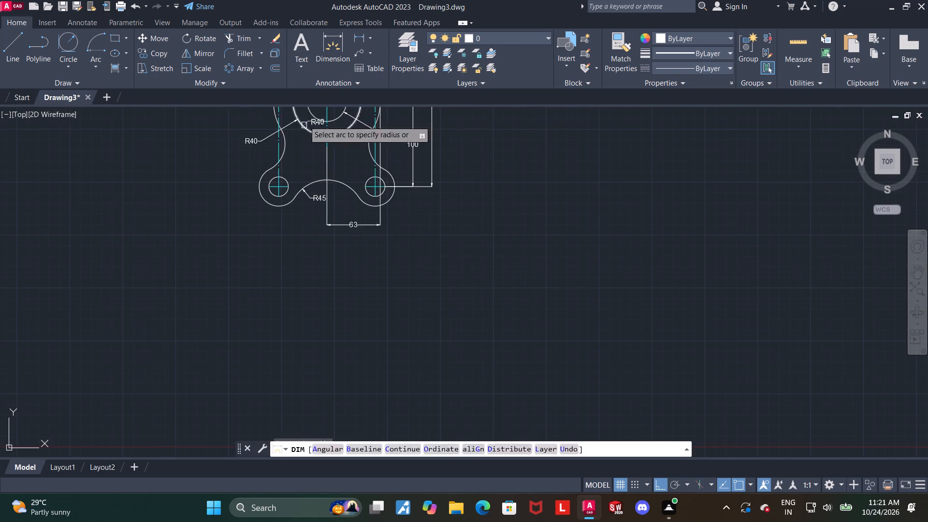
scroll(288, 115, up, 2)
scroll(247, 130, down, 3)
scroll(254, 108, up, 2)
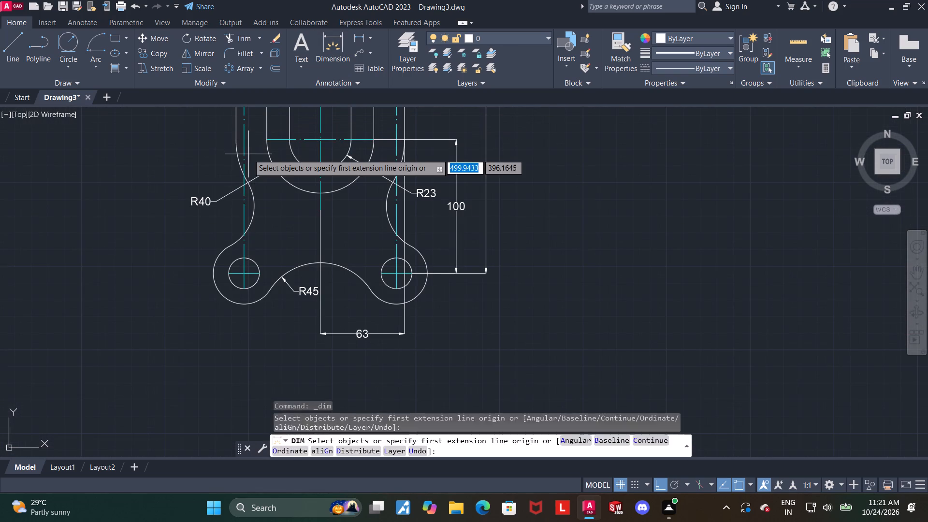
click(235, 137)
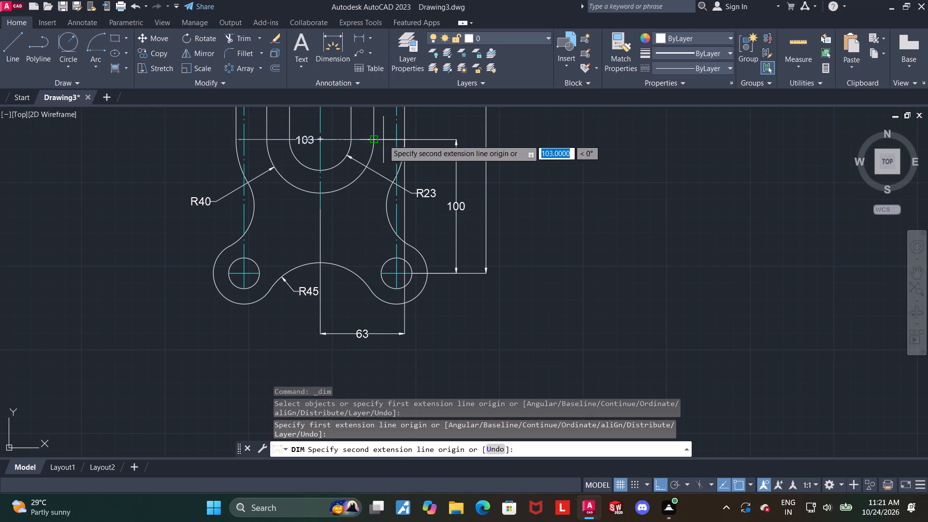
click(404, 140)
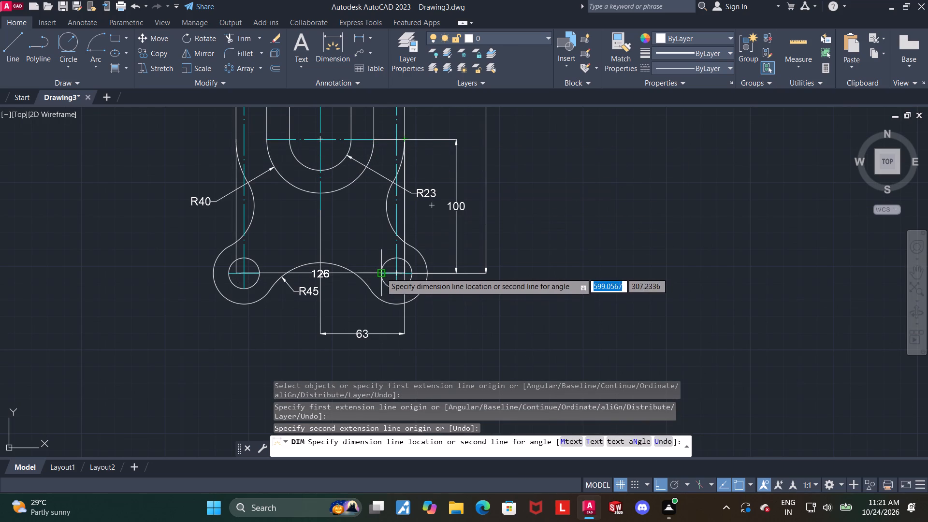
click(380, 354)
key(Escape)
Add a radius dimension to the outline arc beside the slot's upper left end, with its text outside the part.
scroll(526, 279, down, 1)
middle_drag(542, 248, 543, 274)
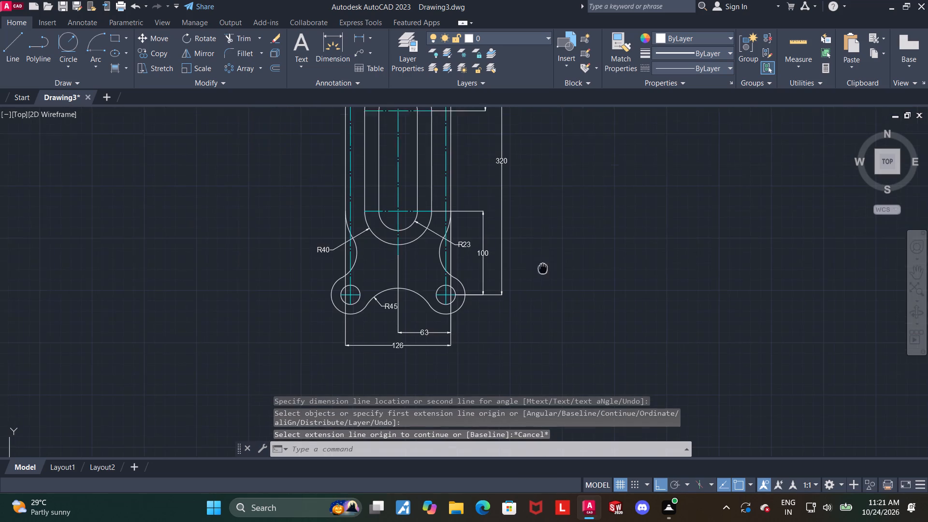
middle_drag(543, 274, 543, 369)
middle_drag(549, 222, 554, 286)
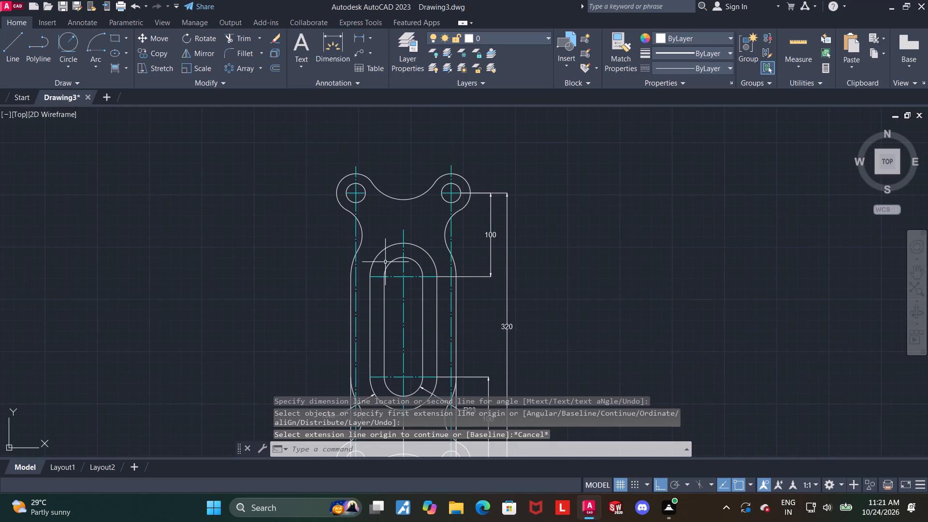
scroll(385, 262, up, 3)
click(340, 42)
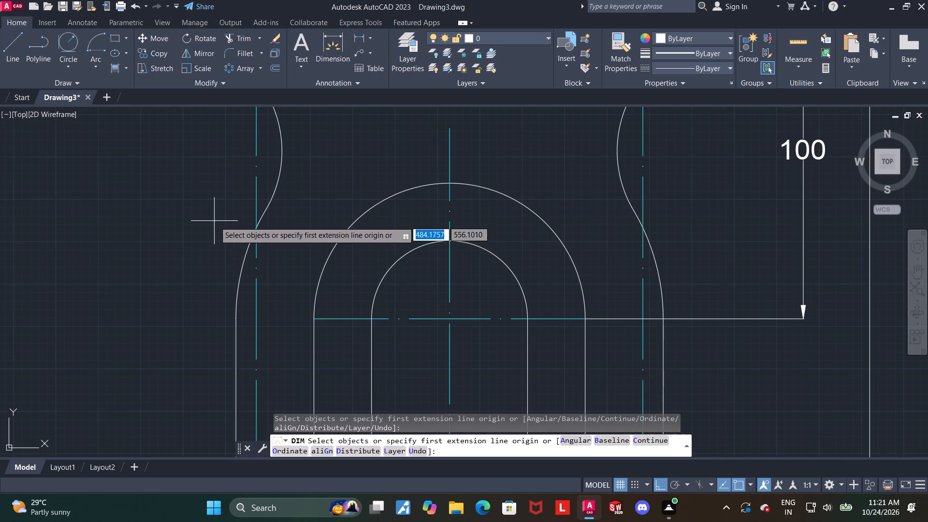
click(244, 252)
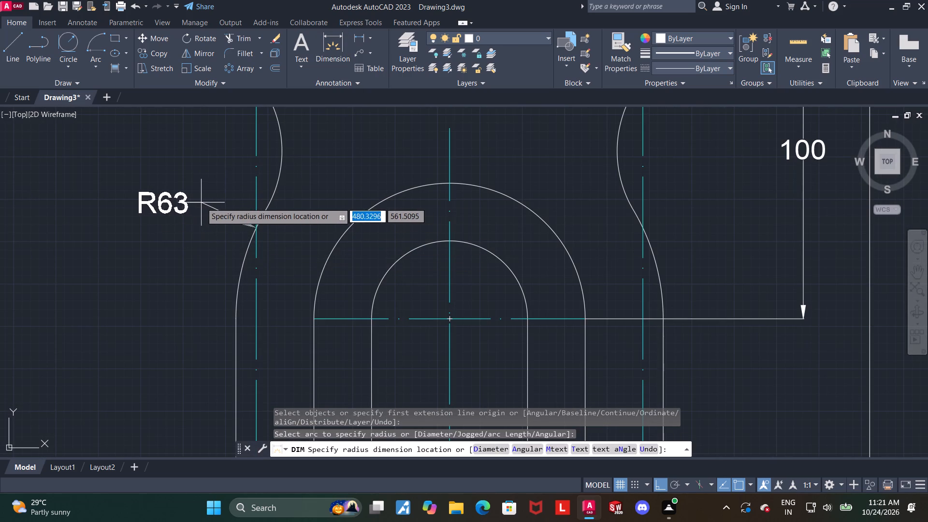
click(184, 206)
key(Escape)
Append " - 4X" to the R63 radius dimension's text.
scroll(349, 197, down, 1)
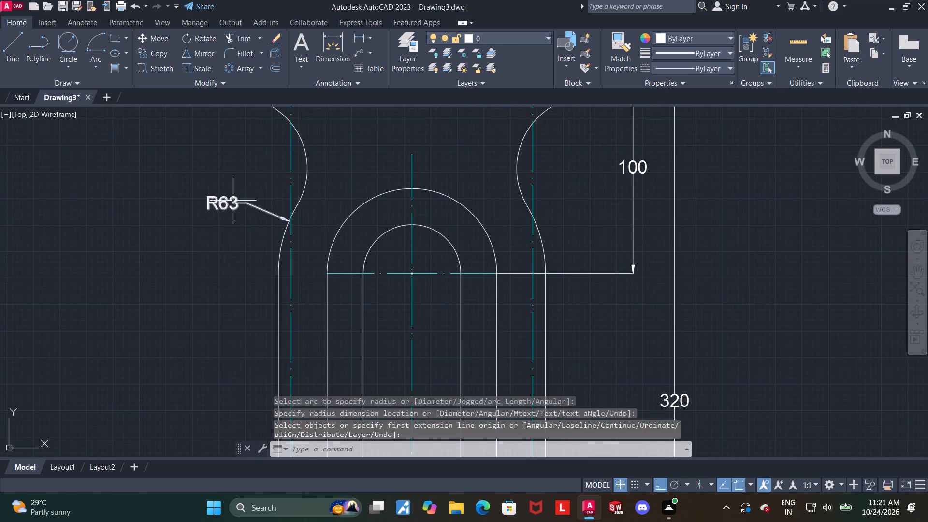
double_click(233, 201)
key(Right)
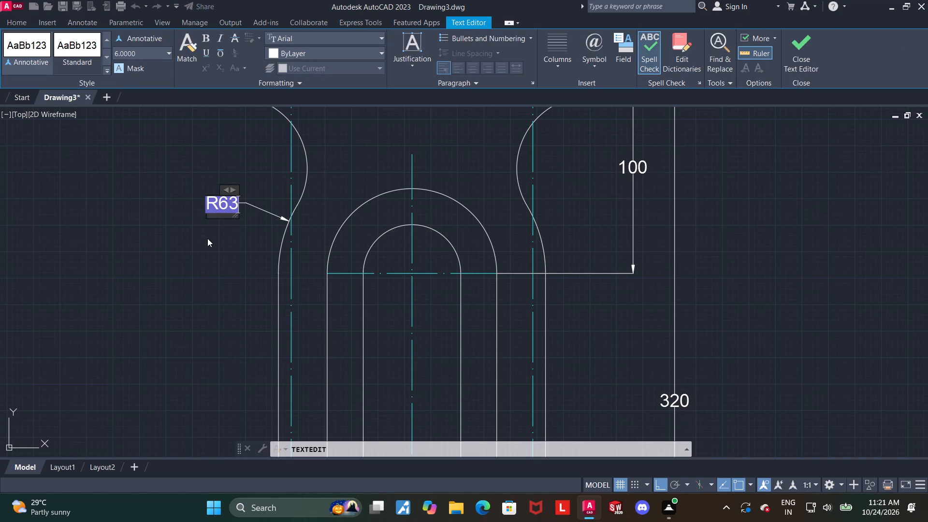
key(Right)
key(space)
text(-)
key(space)
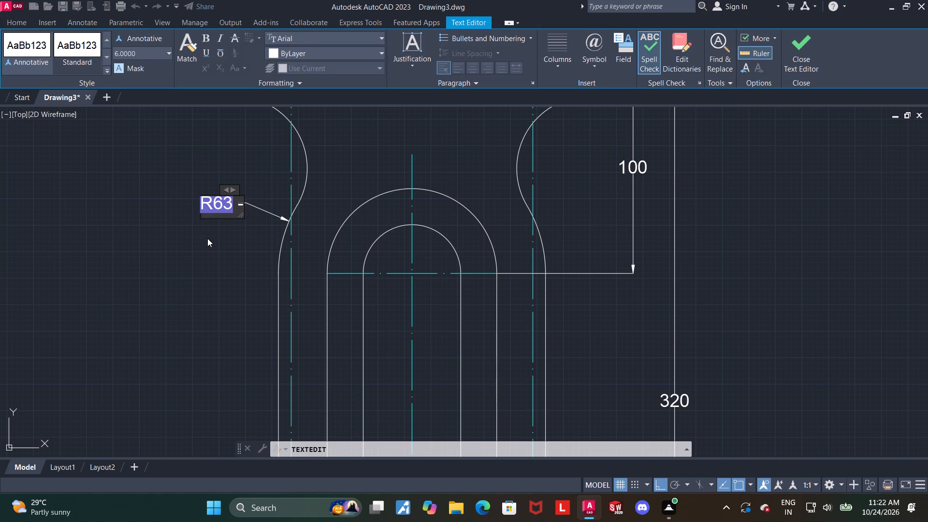
key(4)
key(x)
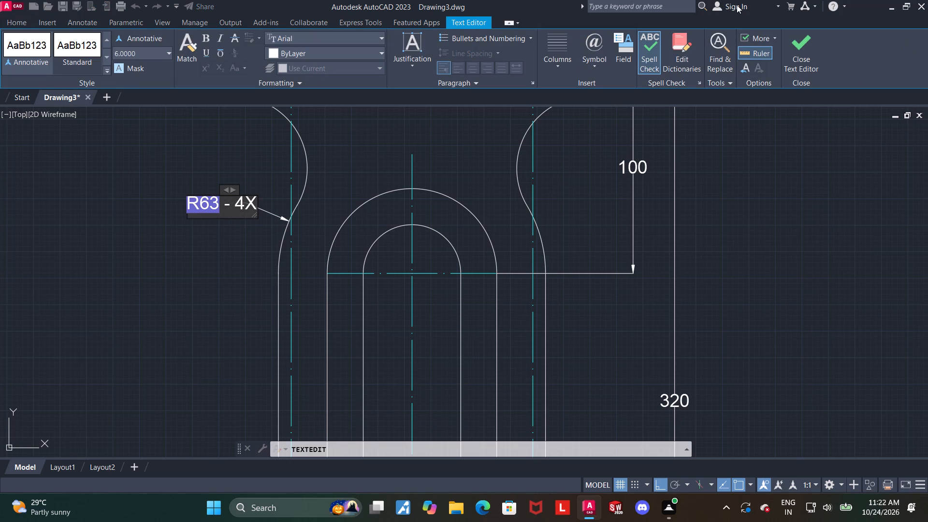
click(798, 44)
scroll(704, 250, down, 3)
middle_drag(704, 252, 673, 360)
key(Escape)
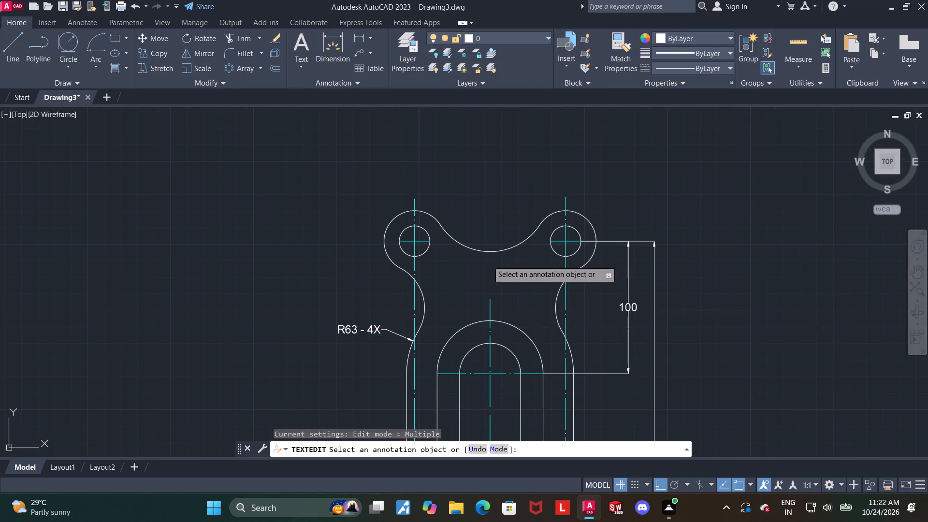
Add a radius dimension to the outline's side arc just below the upper-left hole, with its text outside the part.
scroll(463, 265, up, 1)
scroll(399, 314, up, 2)
click(322, 39)
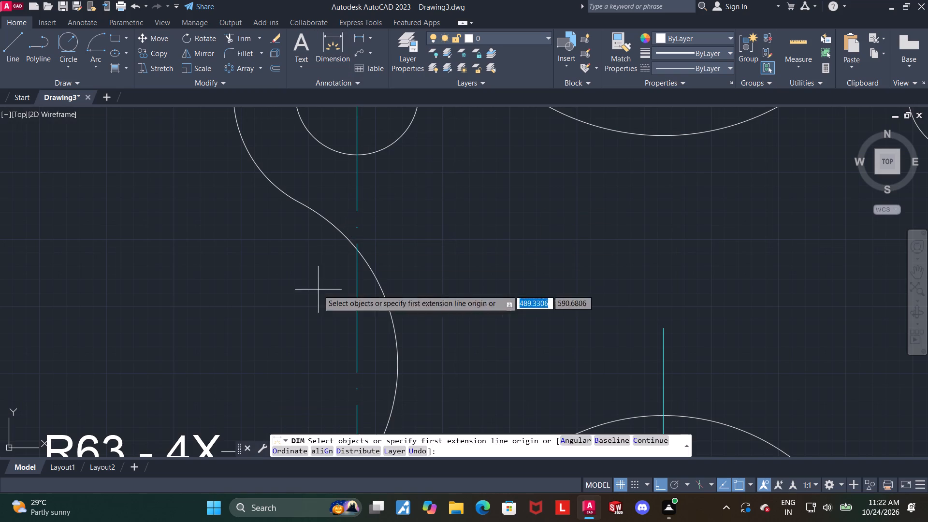
click(340, 228)
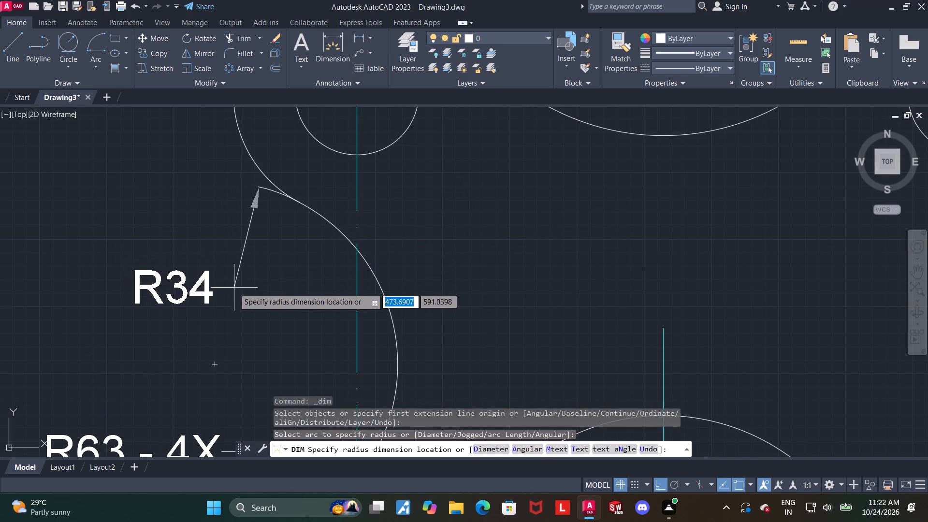
click(290, 290)
key(Escape)
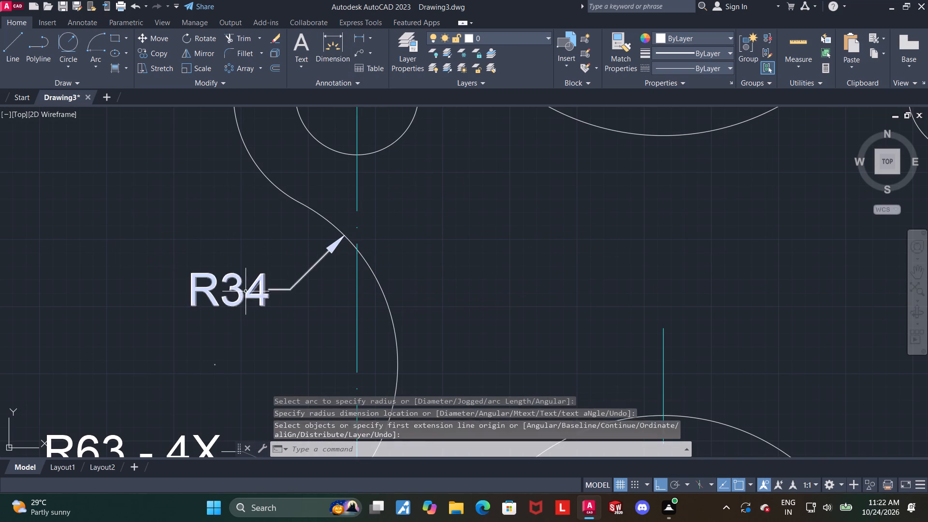
Append " - 4X" to the R34 radius dimension's text.
double_click(246, 291)
key(Right)
key(Right)
key(space)
text(-)
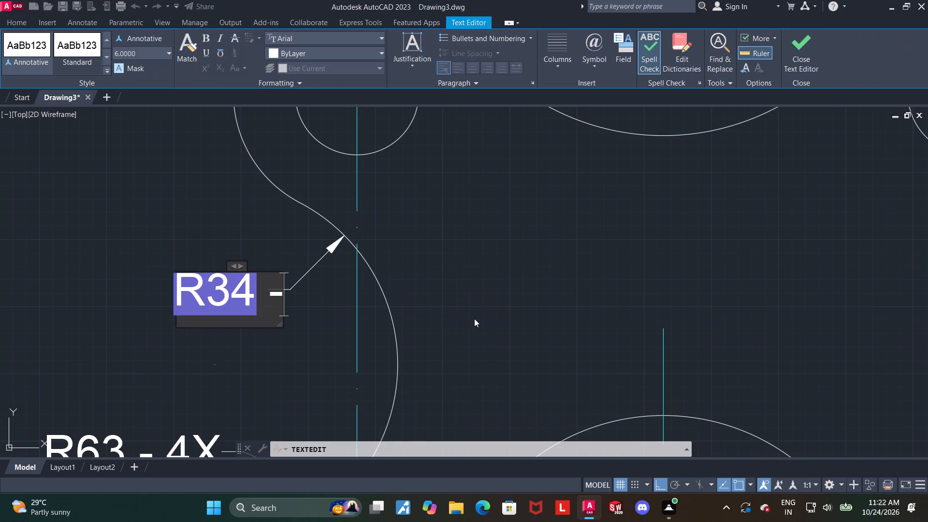
key(space)
text(4X)
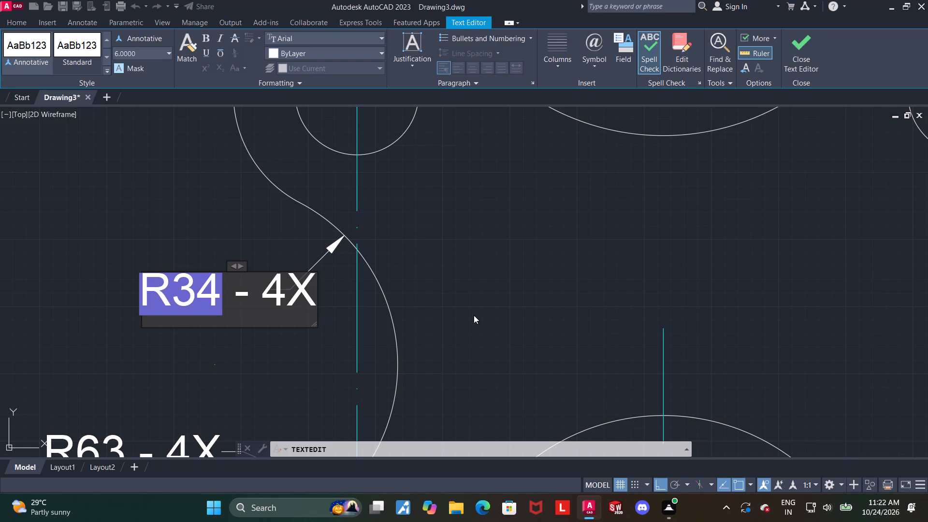
click(810, 40)
Add a radius dimension to the outer corner arc around the upper-right hole, with its text to the upper right.
scroll(541, 248, down, 2)
middle_drag(529, 261, 275, 355)
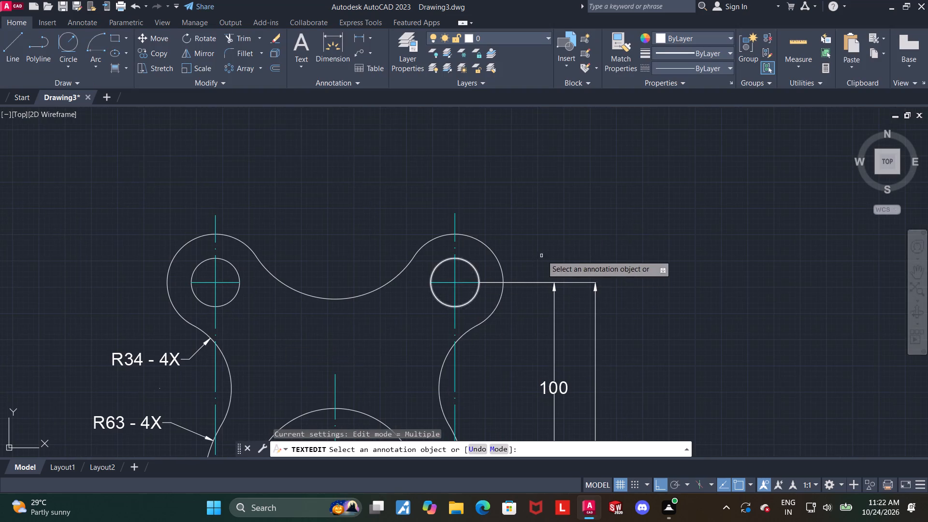
scroll(546, 227, up, 1)
click(331, 42)
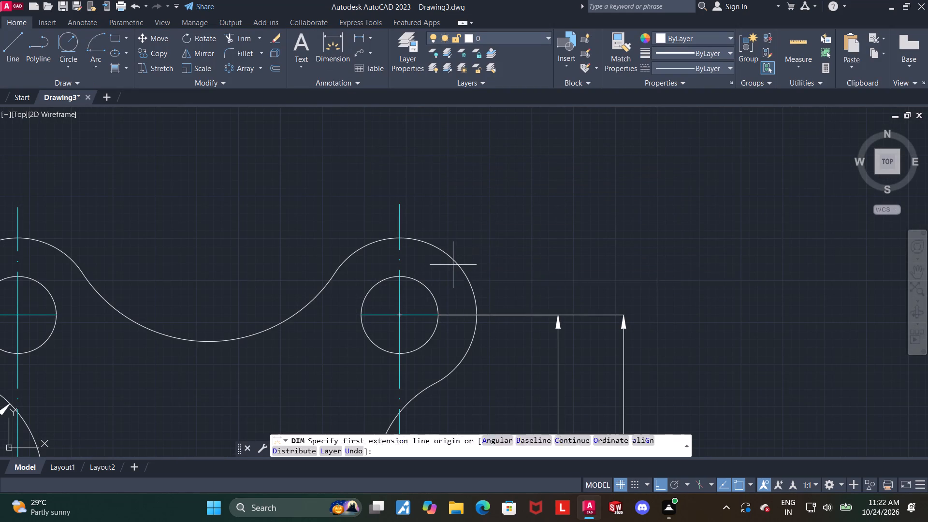
click(443, 248)
click(489, 226)
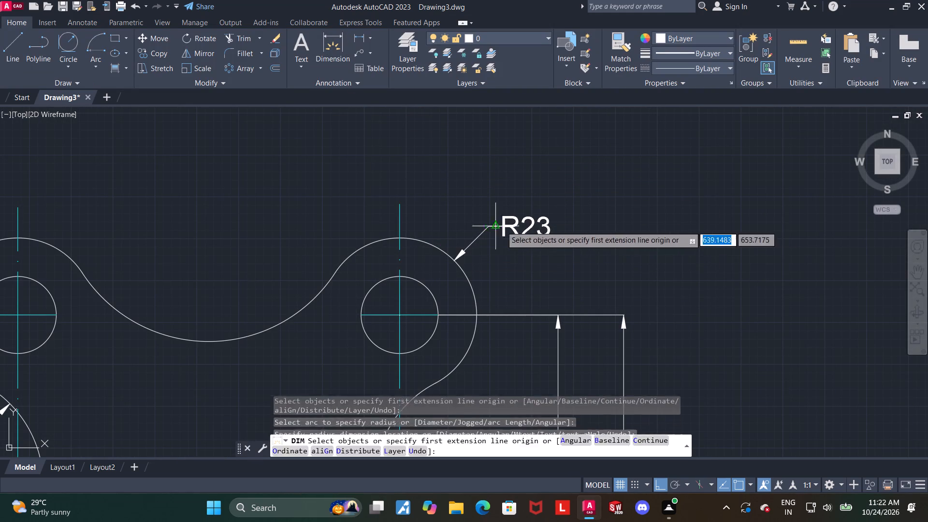
key(Escape)
Append " - 4X" to the upper-right corner arc's radius dimension text.
double_click(529, 226)
key(Right)
key(space)
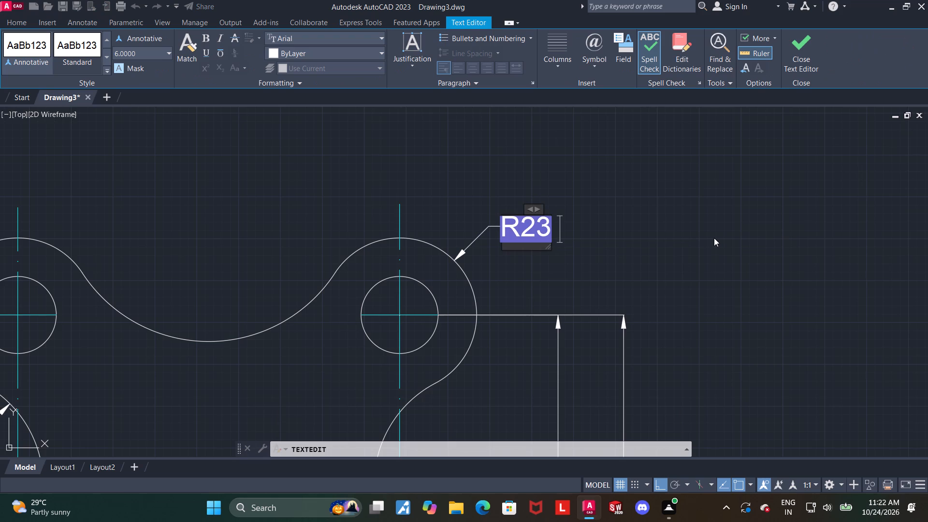
text(-)
key(space)
text(4X)
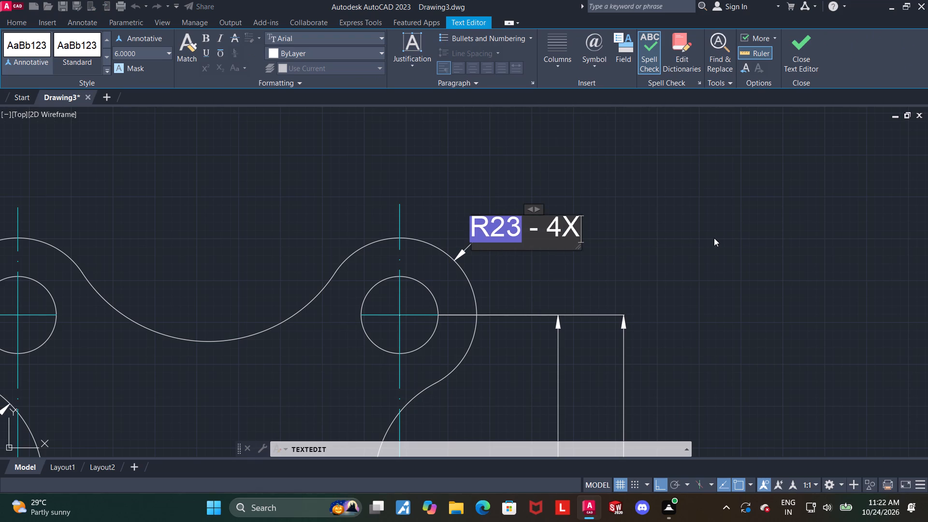
click(796, 65)
Add a radius dimension to the concave arc between the two upper holes, with its text just above the arc.
scroll(707, 124, down, 2)
middle_drag(658, 185, 668, 196)
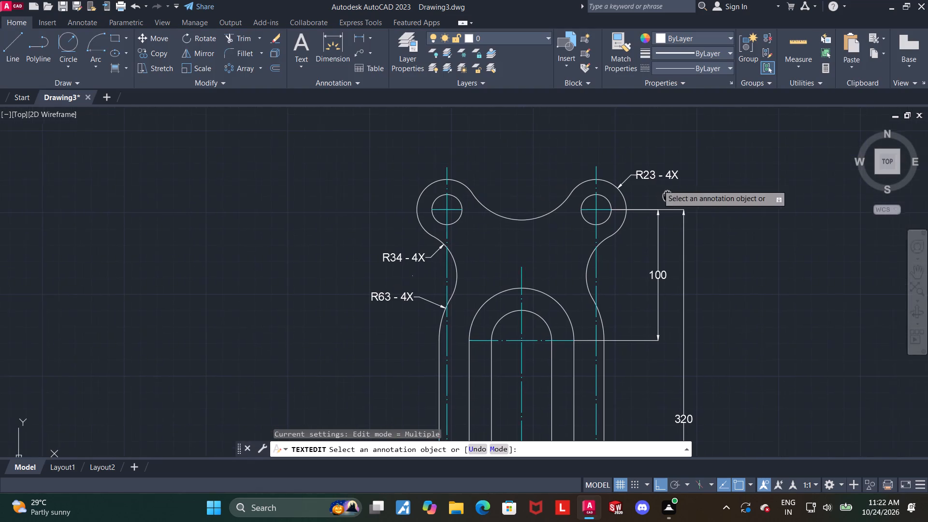
middle_drag(668, 196, 669, 196)
scroll(545, 219, up, 2)
click(317, 49)
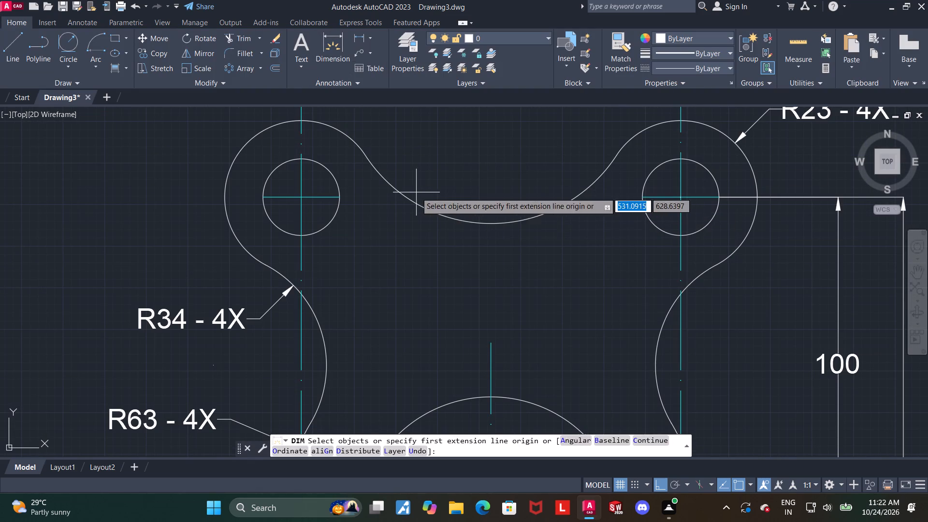
click(406, 197)
click(439, 174)
key(Escape)
Add a diameter dimension to the upper-left hole, with its text outside the part to the upper left.
scroll(439, 174, down, 3)
middle_drag(449, 160, 430, 189)
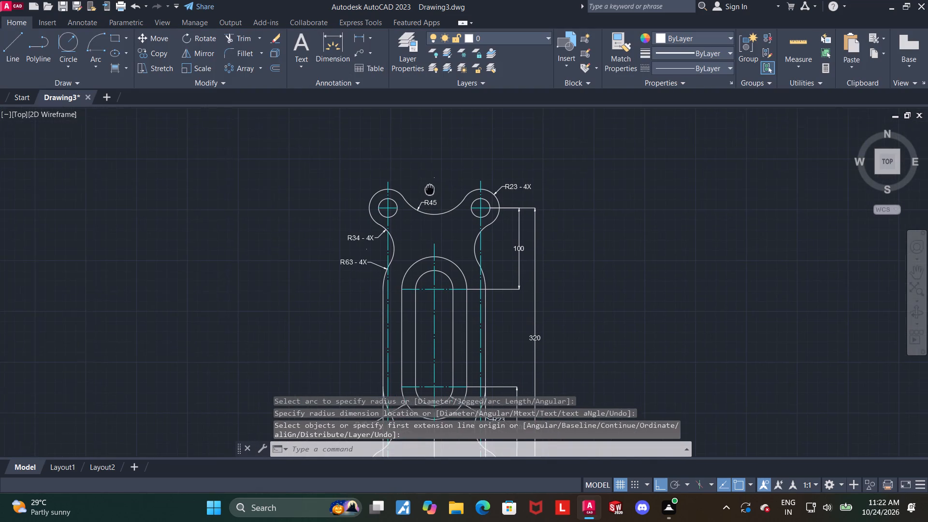
middle_drag(430, 189, 428, 192)
scroll(375, 172, up, 2)
click(339, 40)
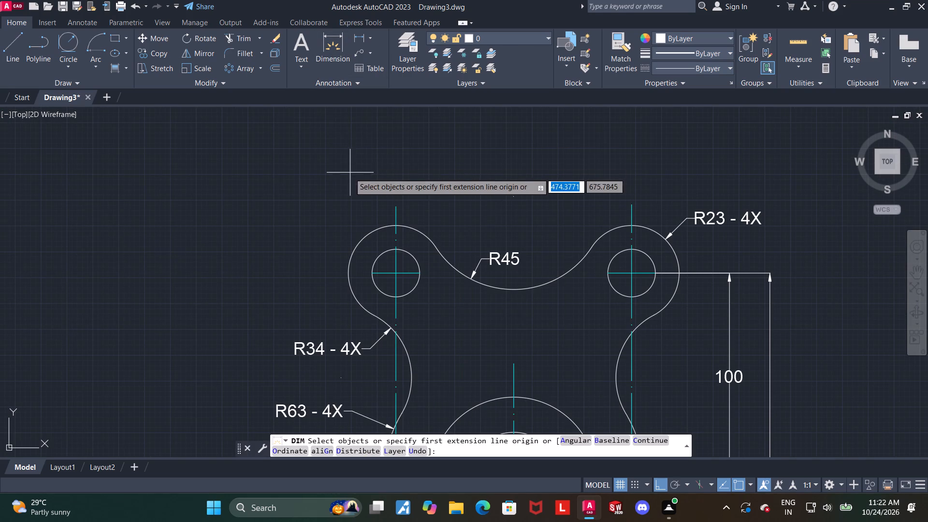
scroll(344, 191, up, 1)
click(409, 290)
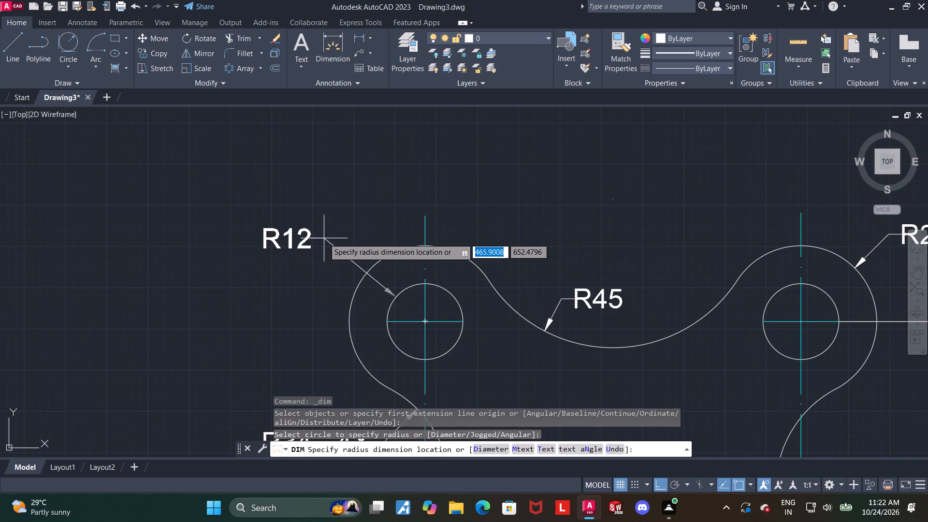
key(d)
key(Return)
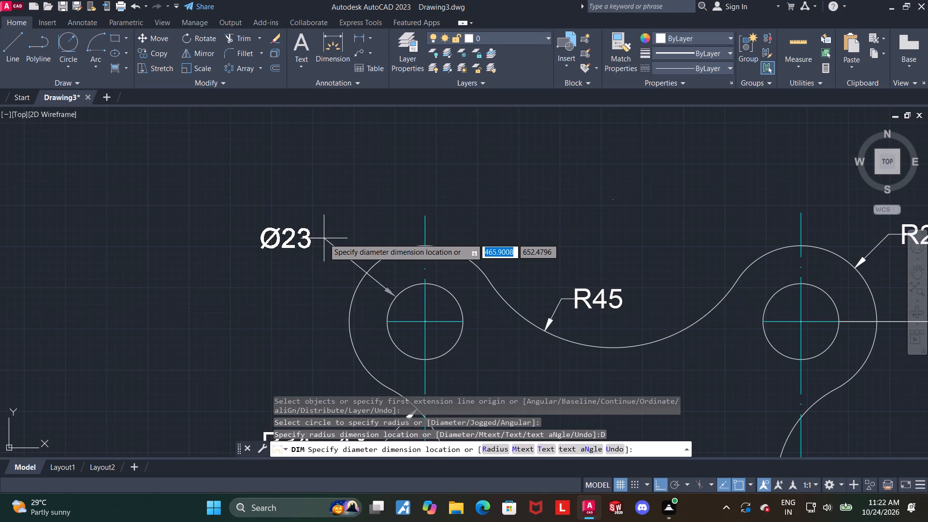
click(329, 242)
key(Escape)
Append " - 4X" to the upper-left hole's diameter dimension text.
double_click(304, 240)
key(Escape)
double_click(309, 247)
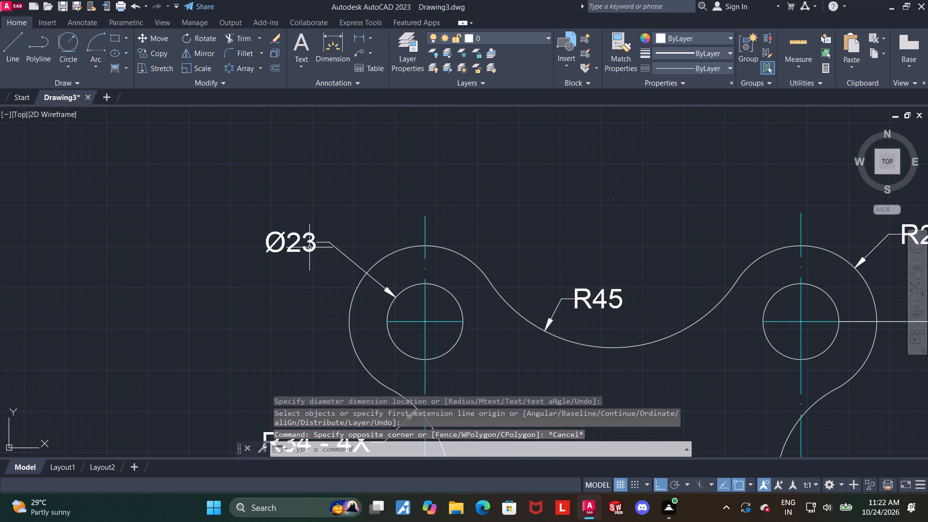
key(Escape)
double_click(310, 241)
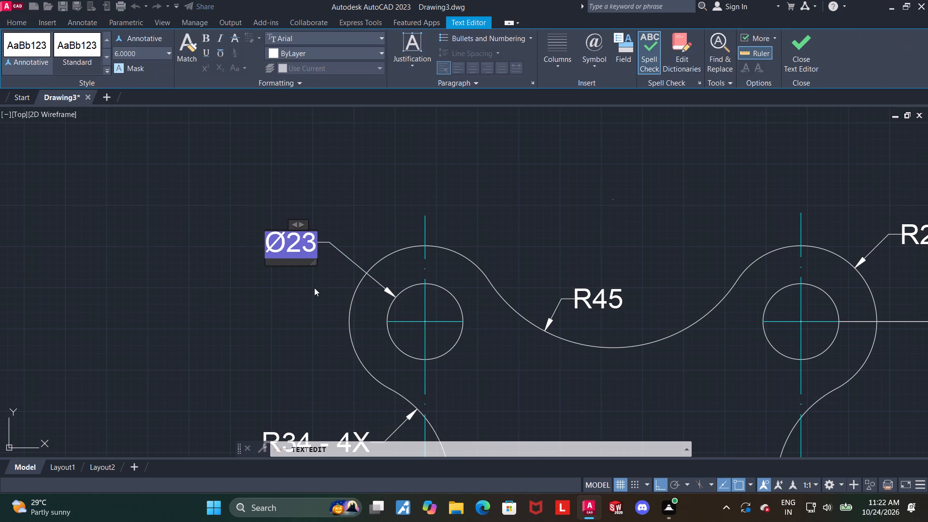
key(Right)
key(space)
text(- 4)
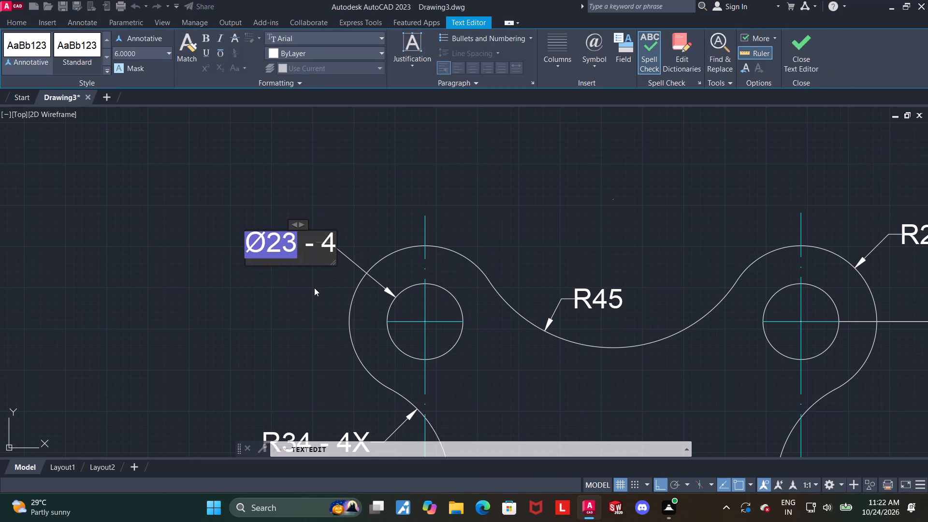
key(x)
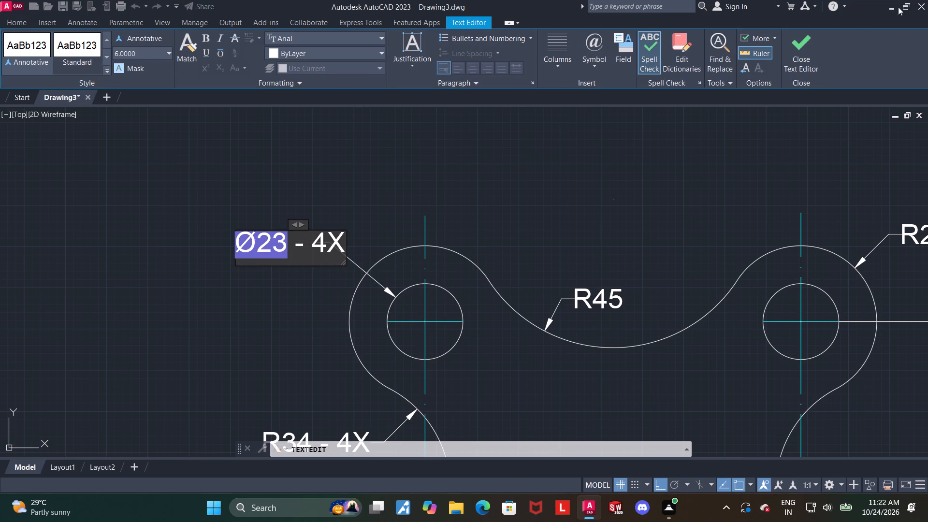
click(803, 48)
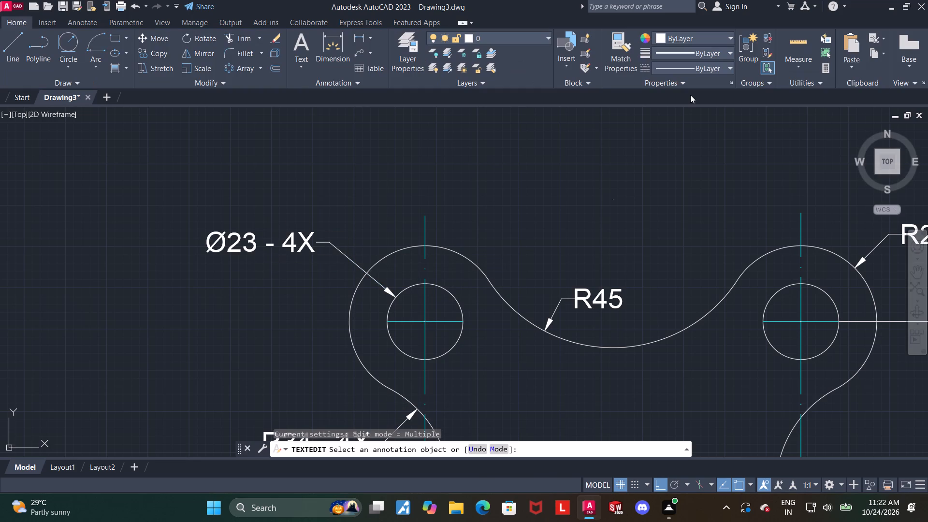
scroll(611, 142, down, 1)
middle_drag(602, 186, 511, 208)
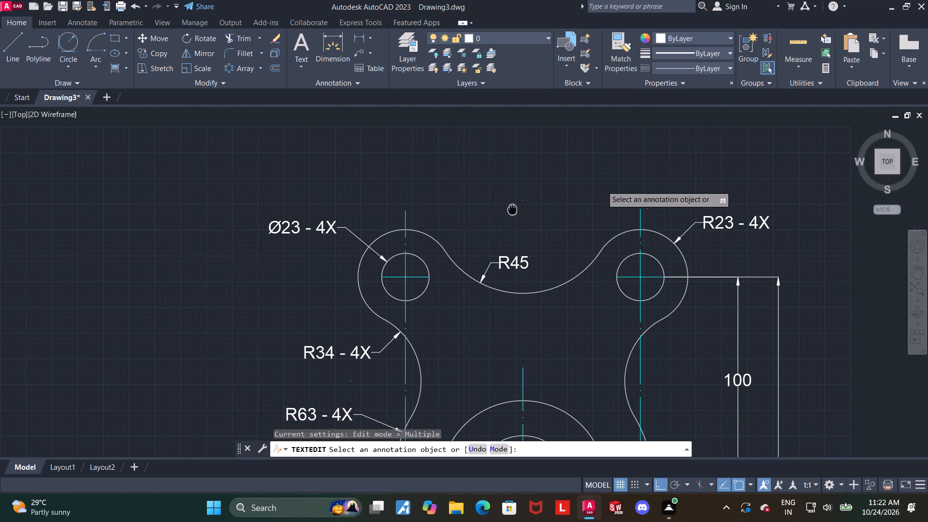
middle_drag(511, 208, 509, 208)
key(Escape)
Add a horizontal dimension between the vertical centerlines of the two upper holes, placed above the part.
click(340, 44)
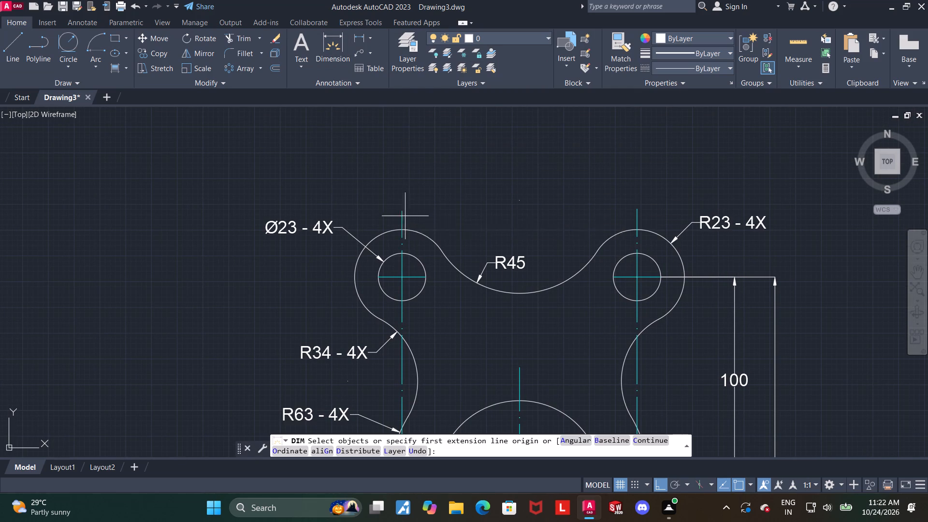
click(401, 209)
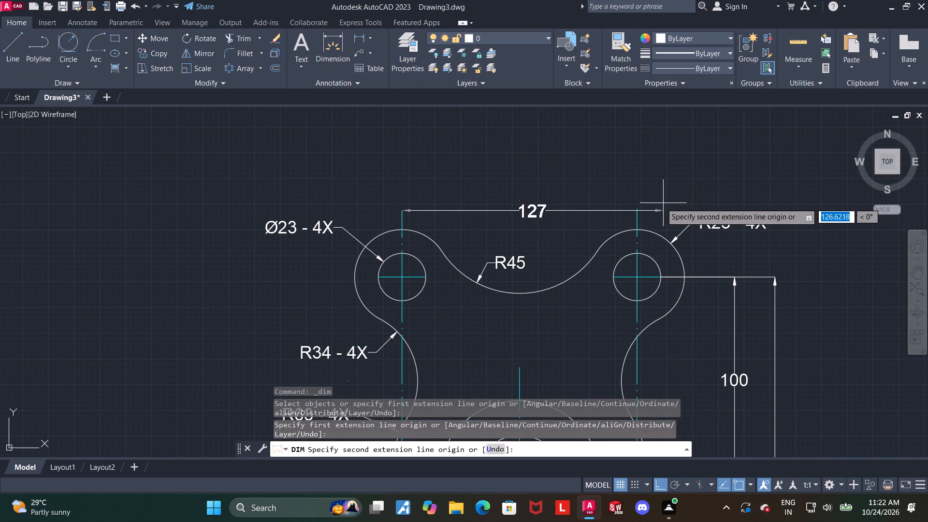
click(635, 207)
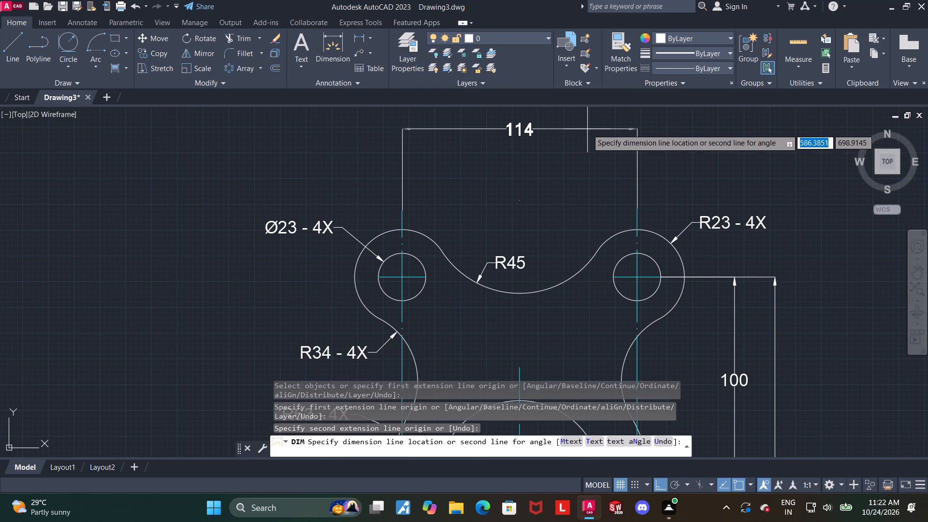
click(587, 129)
key(Escape)
Dimension horizontally from the slot's vertical centerline to the upper-right hole's centerline, placed below the overall hole-spacing dimension.
click(337, 47)
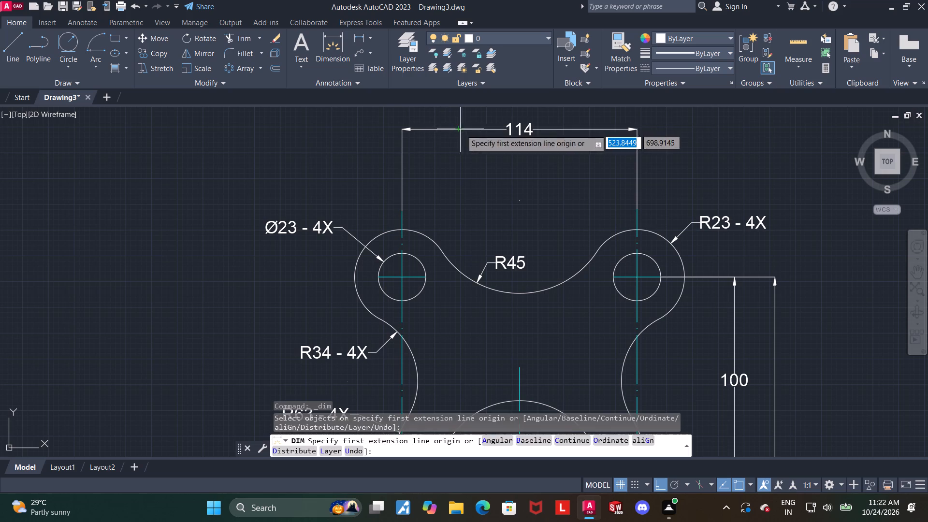
click(521, 367)
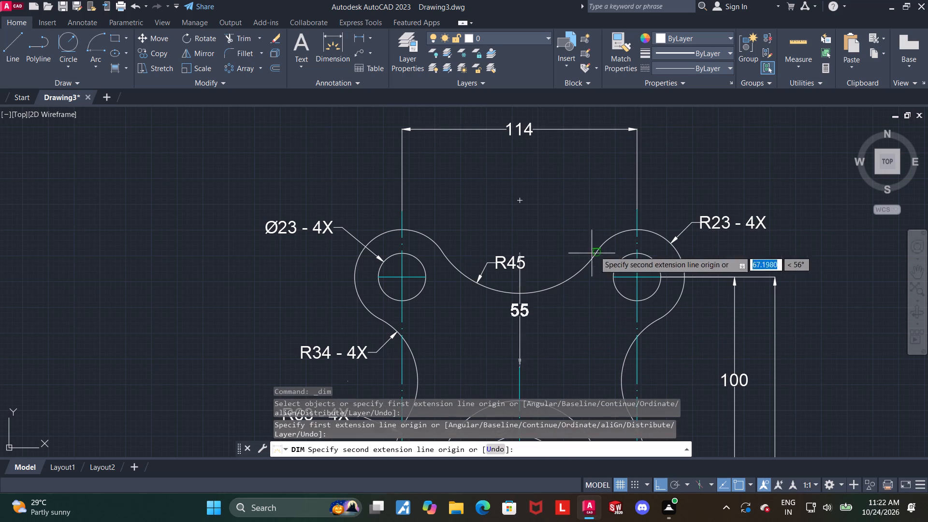
click(639, 211)
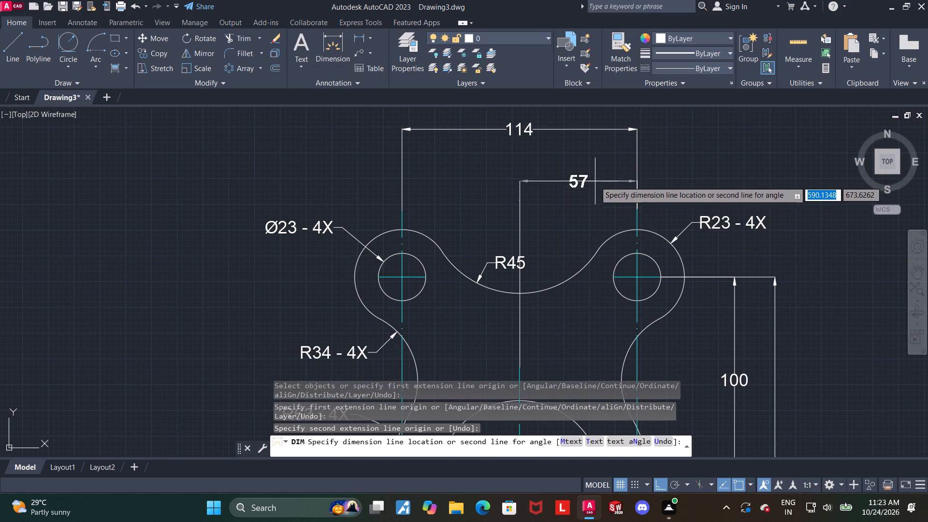
click(595, 182)
key(Escape)
Inspect the whole part from top to bottom for features that still lack dimensions.
scroll(637, 192, down, 4)
scroll(698, 253, up, 2)
scroll(667, 252, down, 2)
middle_drag(667, 252, 561, 250)
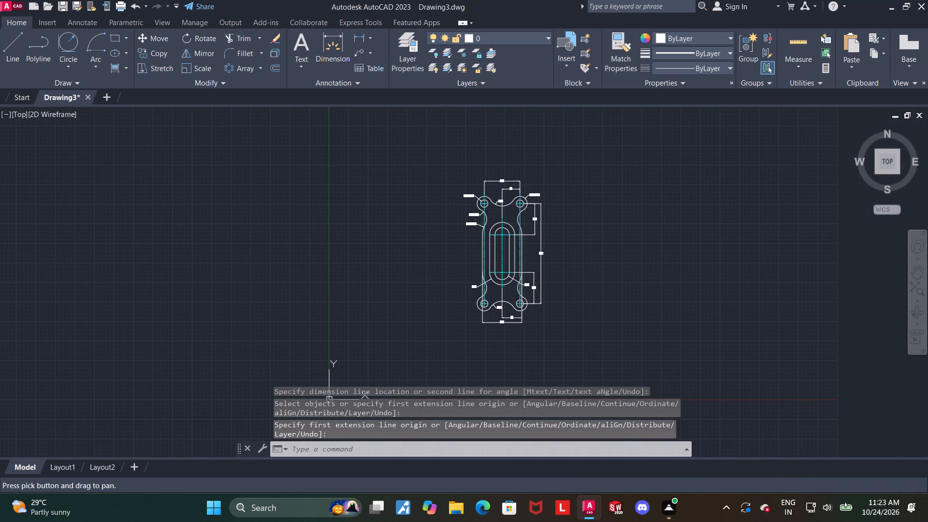
scroll(559, 250, up, 1)
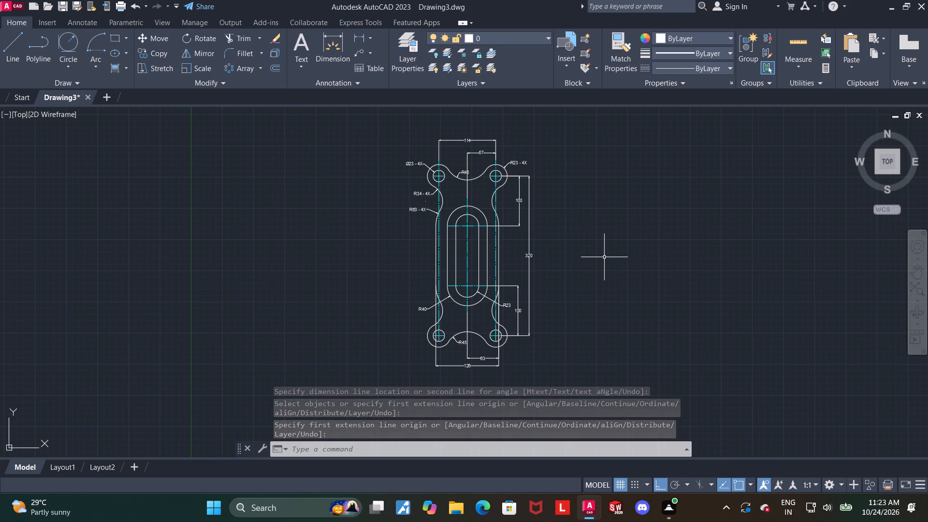
scroll(604, 257, up, 1)
scroll(604, 257, down, 1)
middle_drag(604, 257, 567, 263)
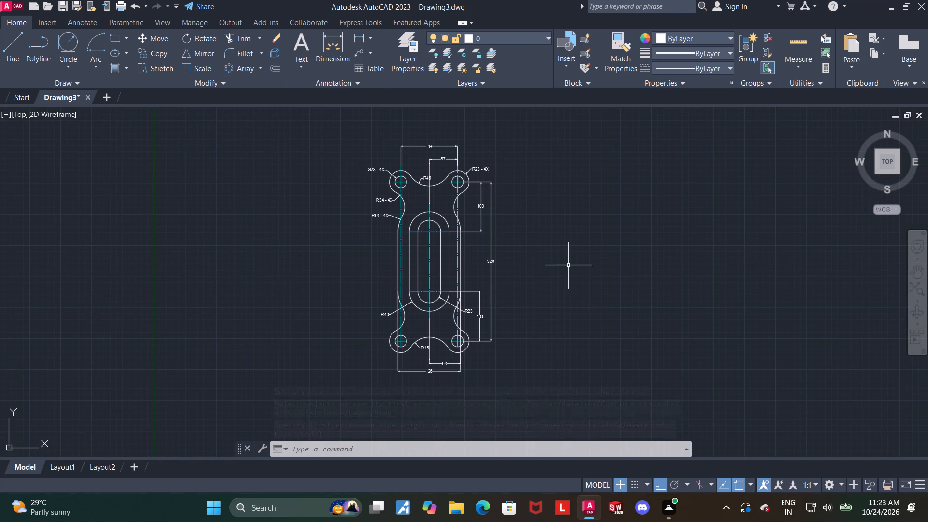
middle_drag(570, 270, 572, 275)
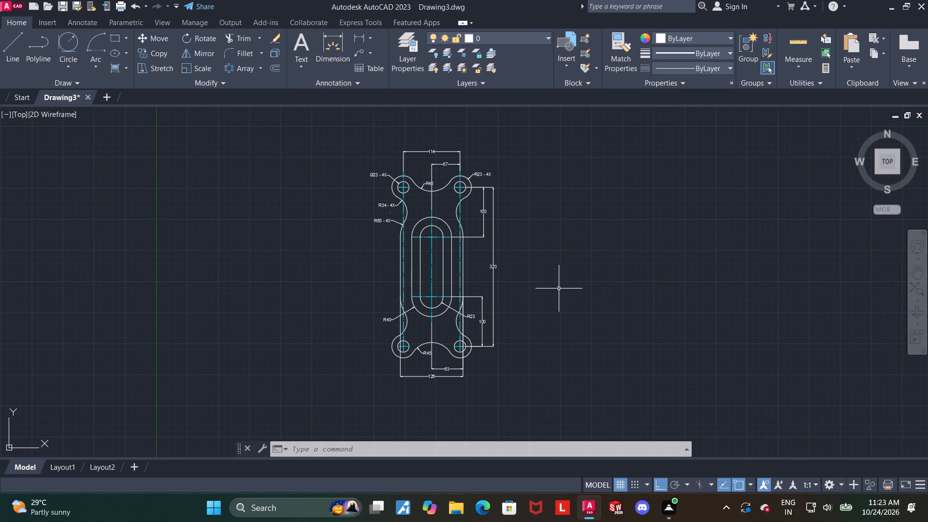
middle_drag(572, 337, 572, 307)
scroll(568, 313, up, 1)
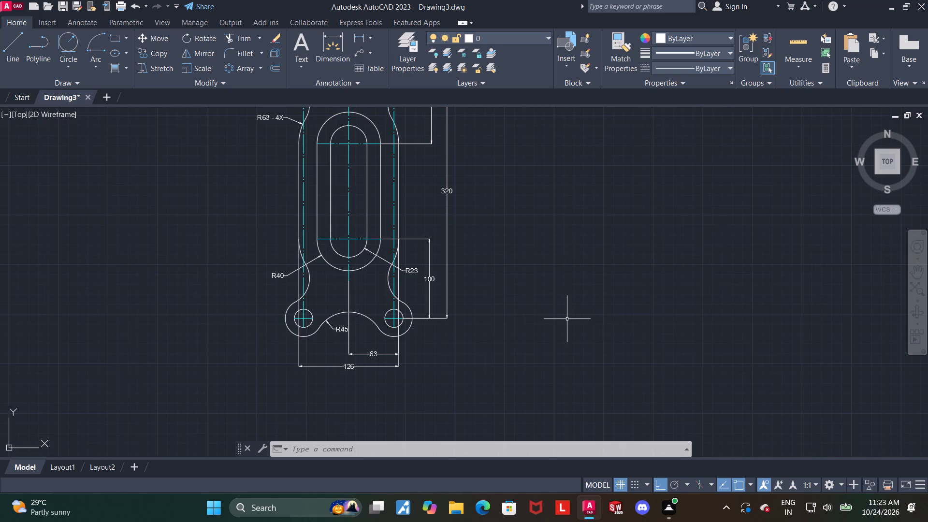
middle_drag(567, 320, 573, 335)
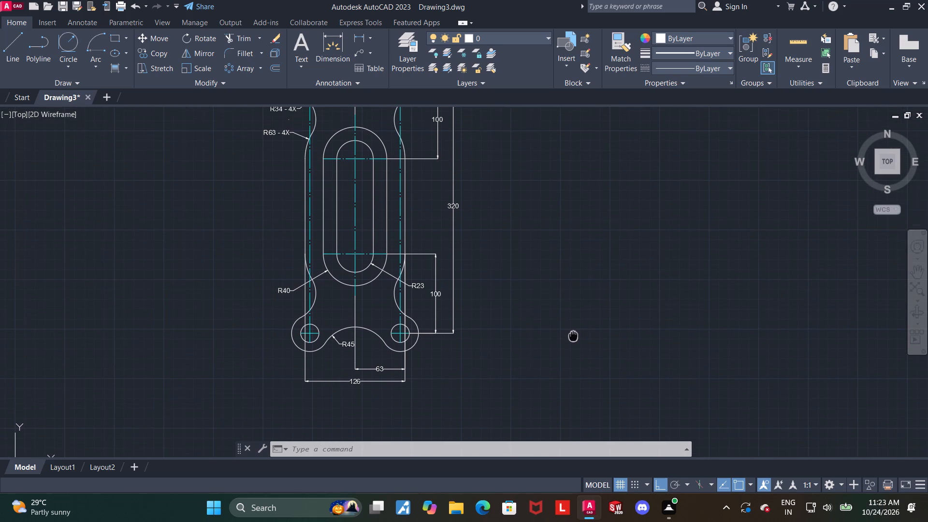
middle_drag(573, 335, 573, 337)
middle_drag(513, 209, 523, 292)
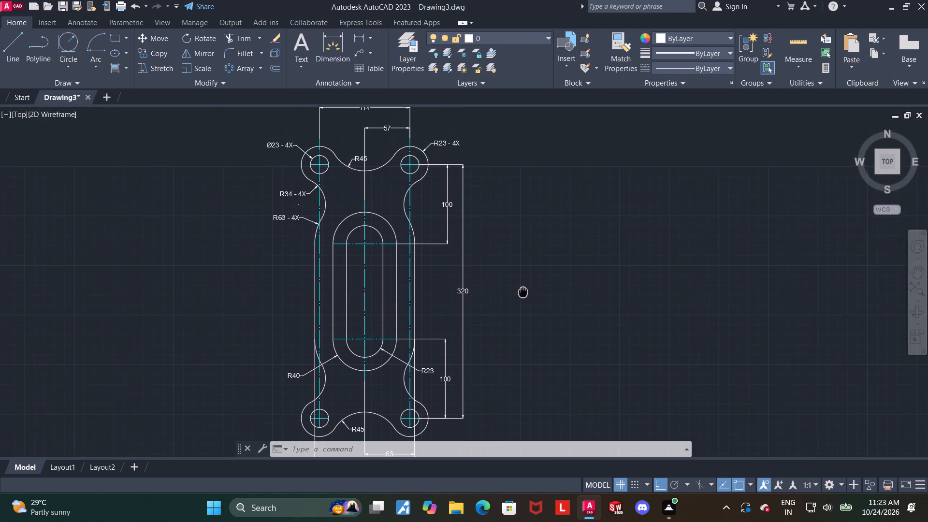
middle_drag(523, 292, 527, 307)
middle_drag(481, 217, 499, 240)
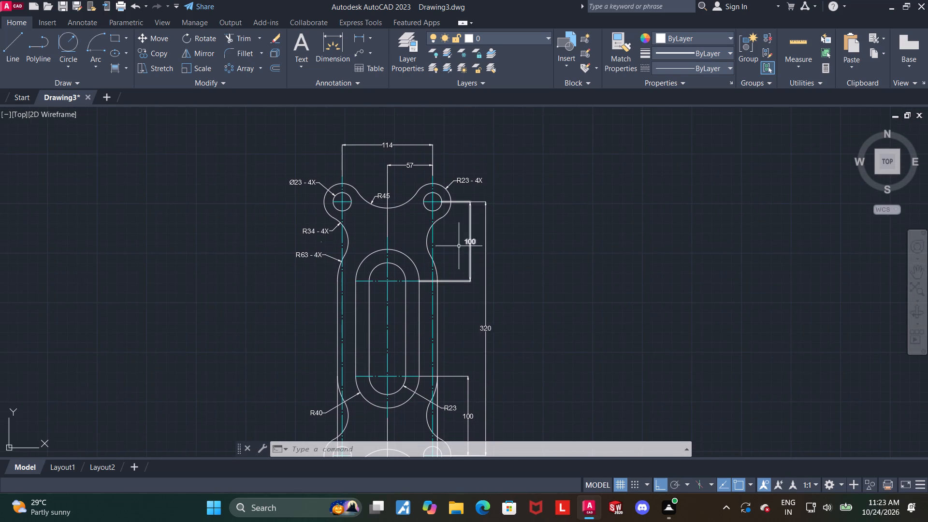
Add a radius dimension to the outer slot's upper arc, with its text outside the part's right edge.
scroll(421, 261, up, 1)
scroll(466, 265, up, 1)
click(325, 40)
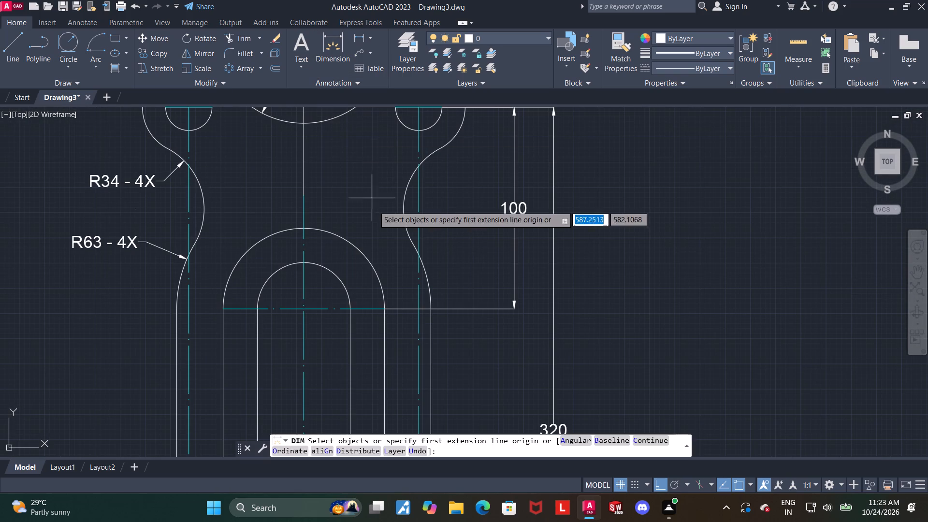
click(354, 247)
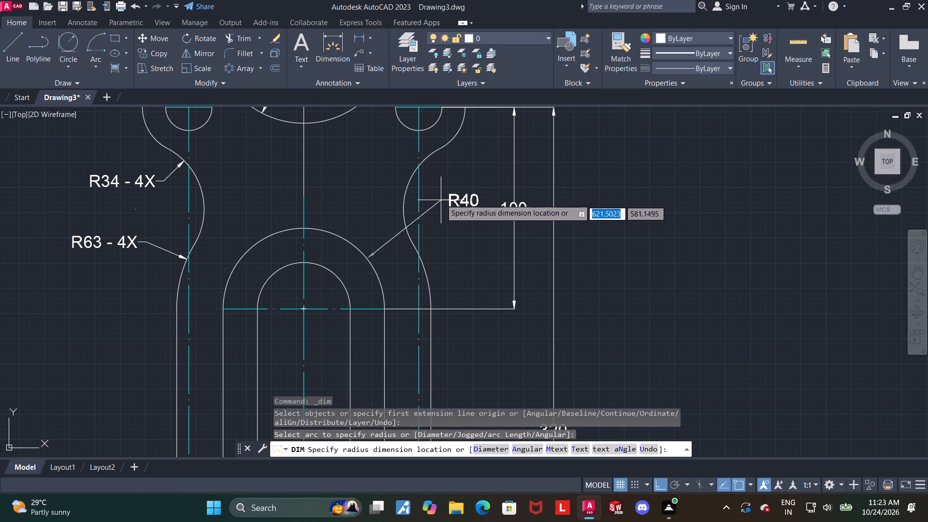
click(449, 197)
Add a radius dimension to the inner slot's upper arc, with its text below the outer slot's radius text.
click(337, 41)
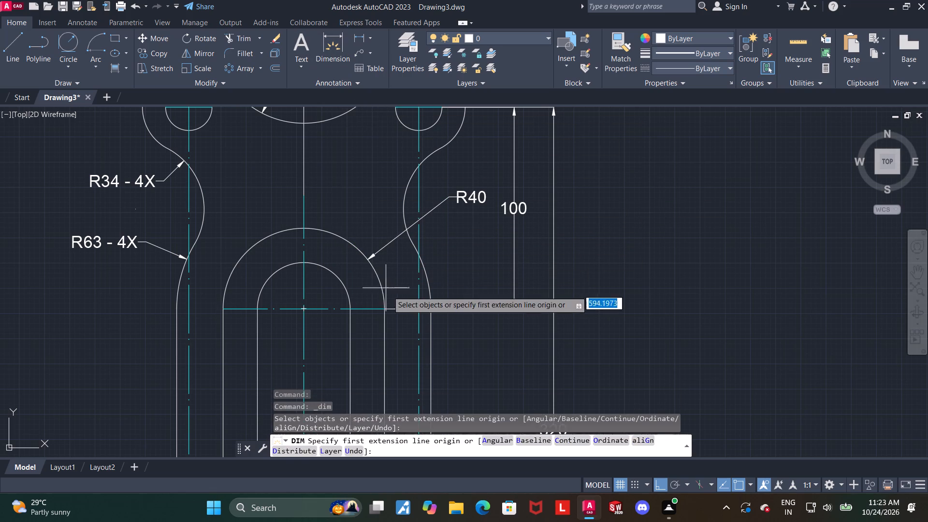
click(348, 294)
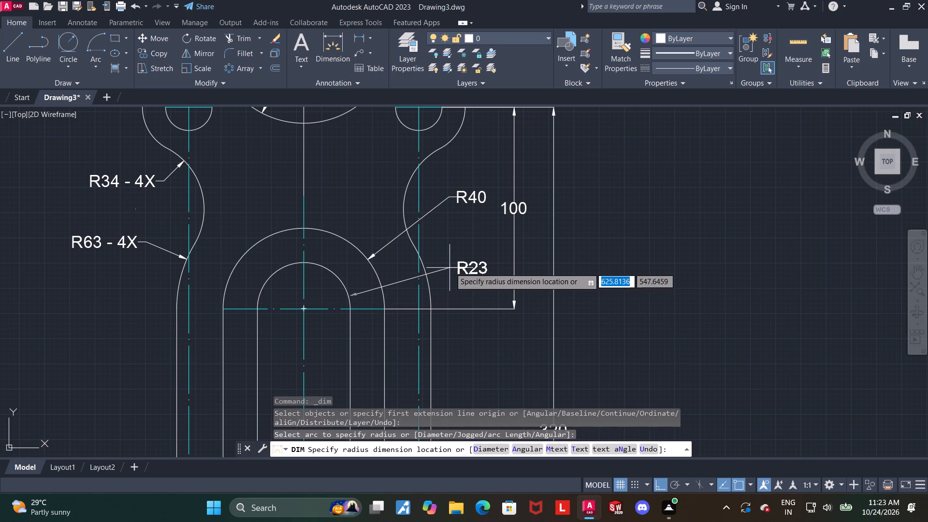
click(450, 267)
scroll(585, 268, down, 1)
middle_drag(623, 261, 603, 336)
key(Escape)
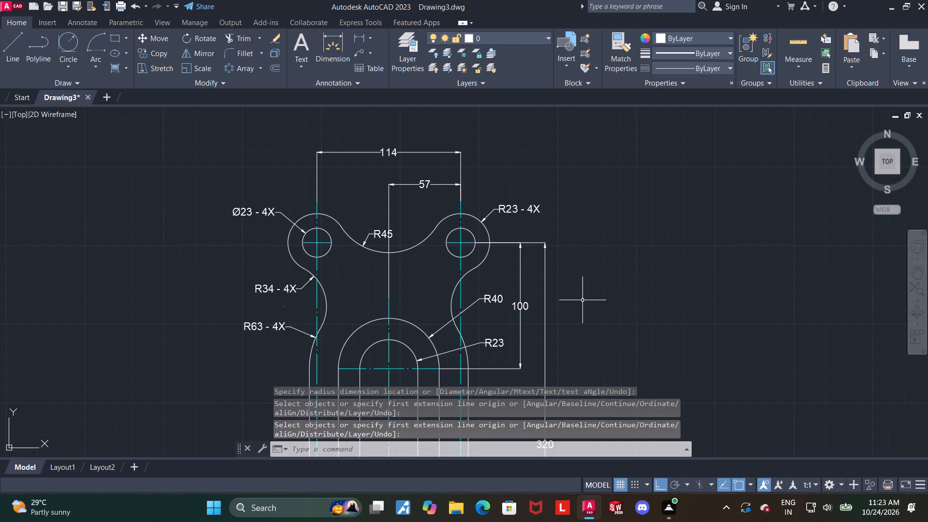
Review the complete dimensioned part, checking the dimensions around both ends and the slot.
middle_drag(586, 304, 615, 294)
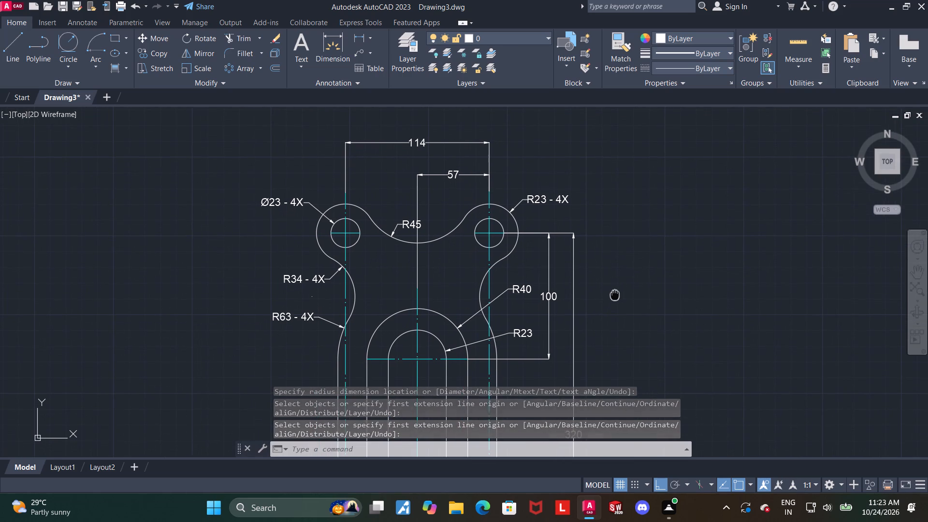
middle_drag(615, 294, 615, 256)
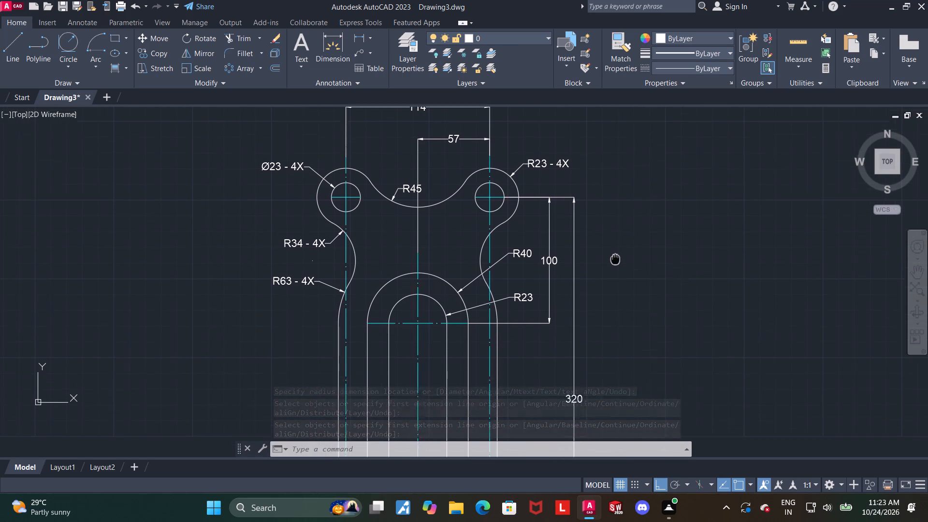
middle_drag(615, 256, 617, 224)
scroll(619, 227, down, 1)
middle_drag(590, 249, 580, 242)
scroll(580, 242, down, 1)
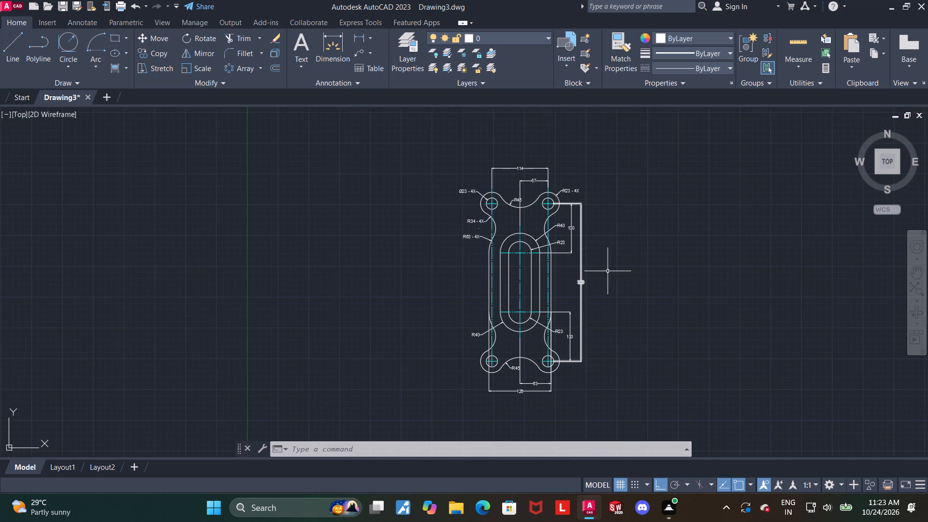
middle_drag(576, 250, 551, 238)
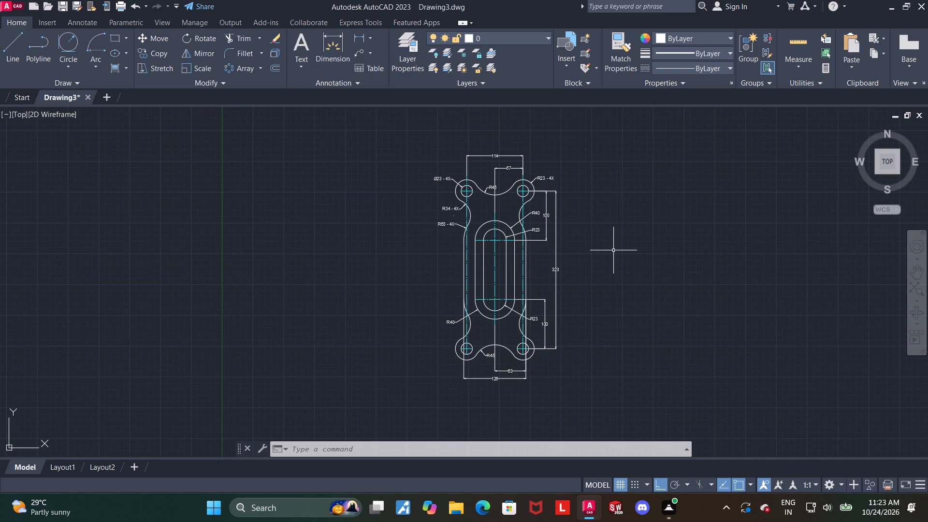
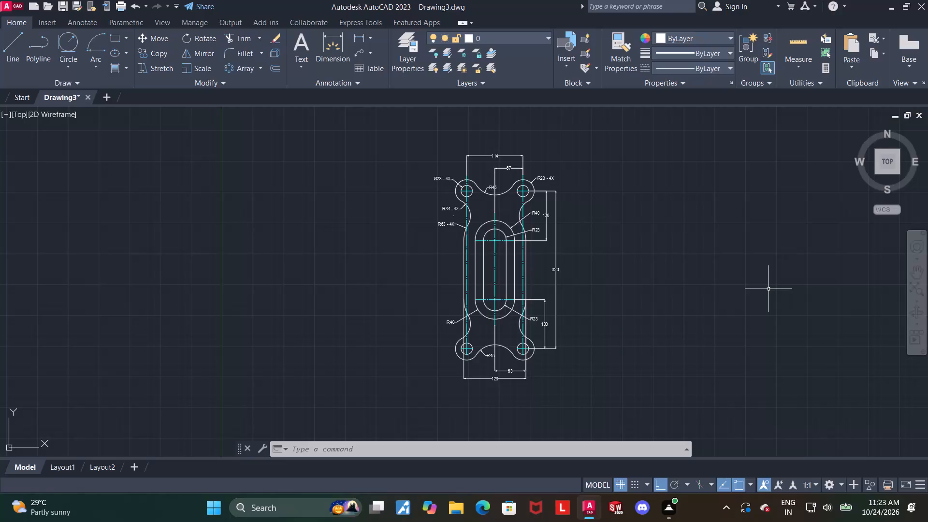
Turn off command logging with LOGFILEOFF.
text(LOGFILE)
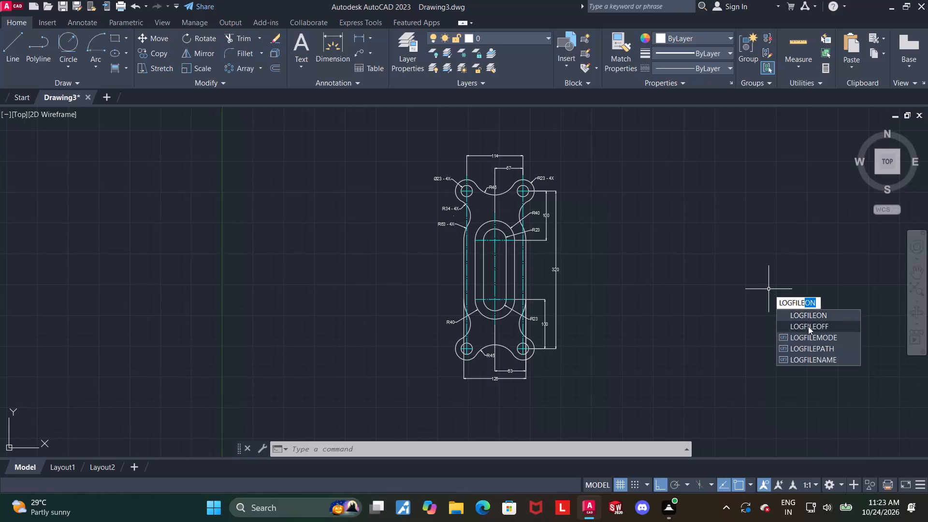
click(809, 327)
Save the drawing in Downloads as "foru corner anchor bracket" in AutoCAD 2018 Drawing format.
key(ctrl+s)
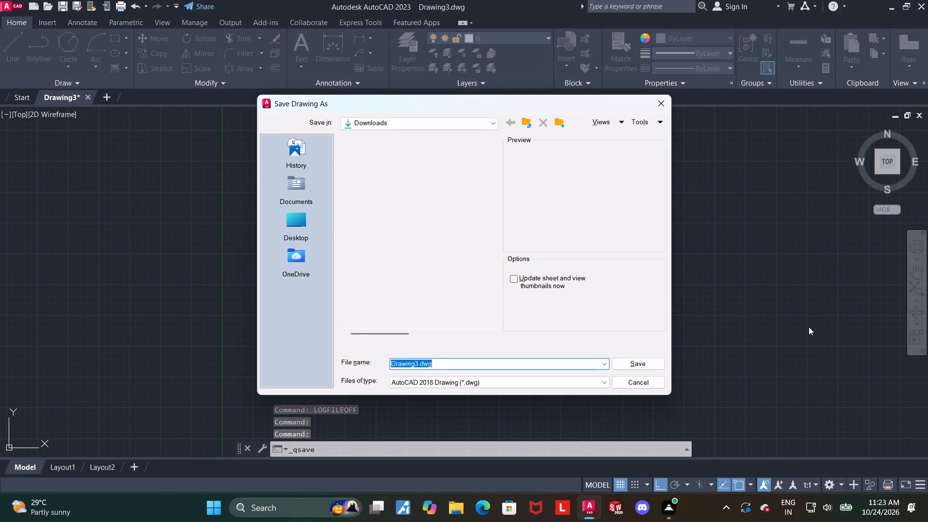
text(FOUR CORNER A)
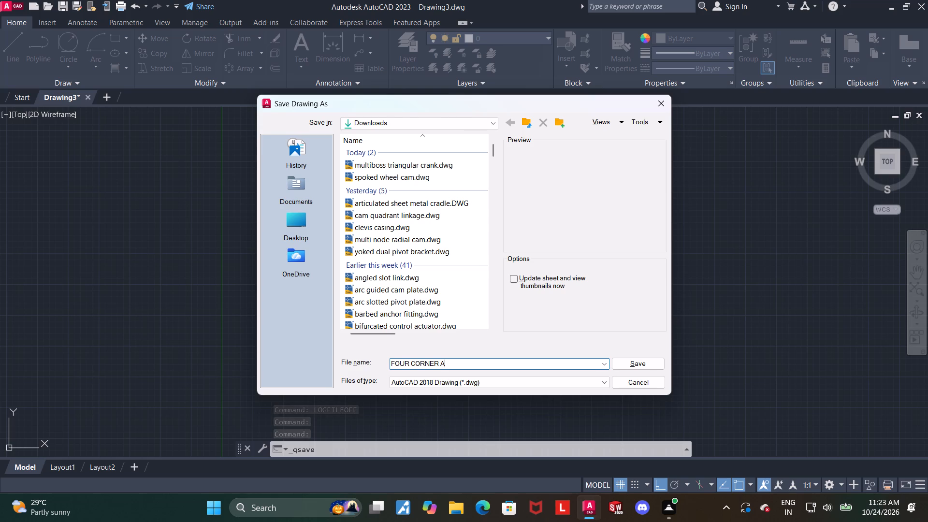
text(foru corner anchor bracket)
key(Return)
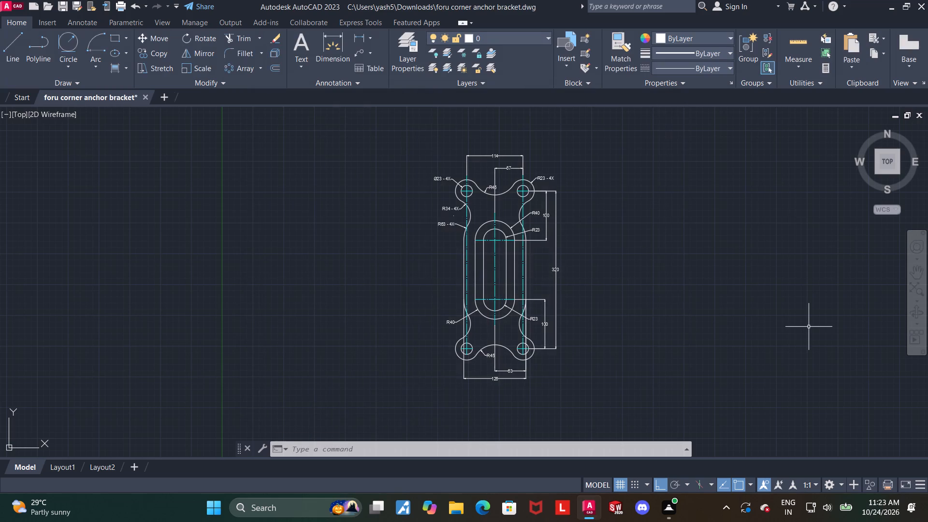
Set up a centred plot using DWG To PDF.pc3 on ISO A4 (297.00 x 210.00 MM) paper.
text(plot)
key(Return)
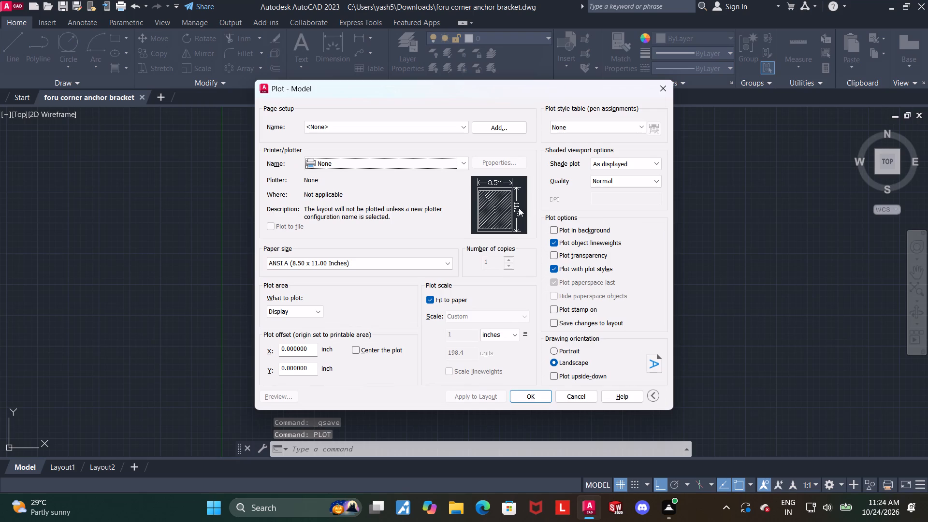
click(426, 159)
click(376, 288)
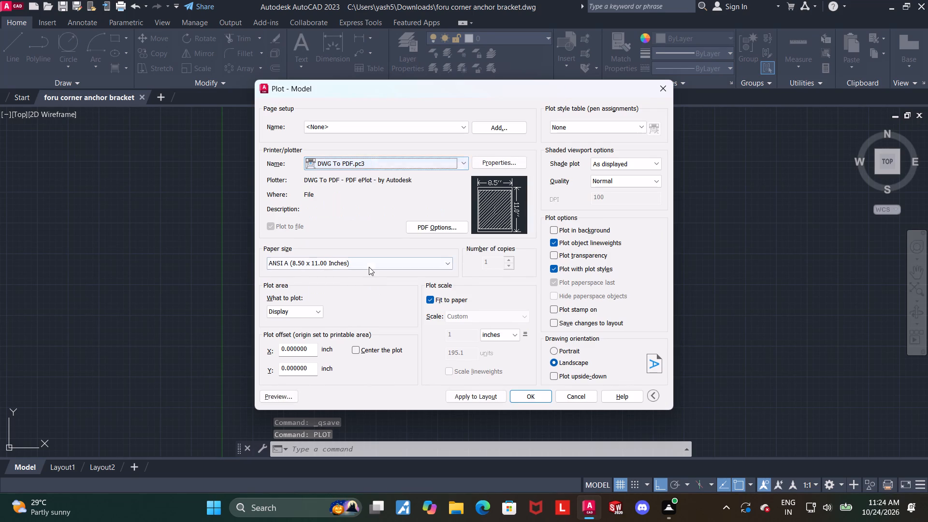
click(369, 264)
scroll(326, 426, down, 13)
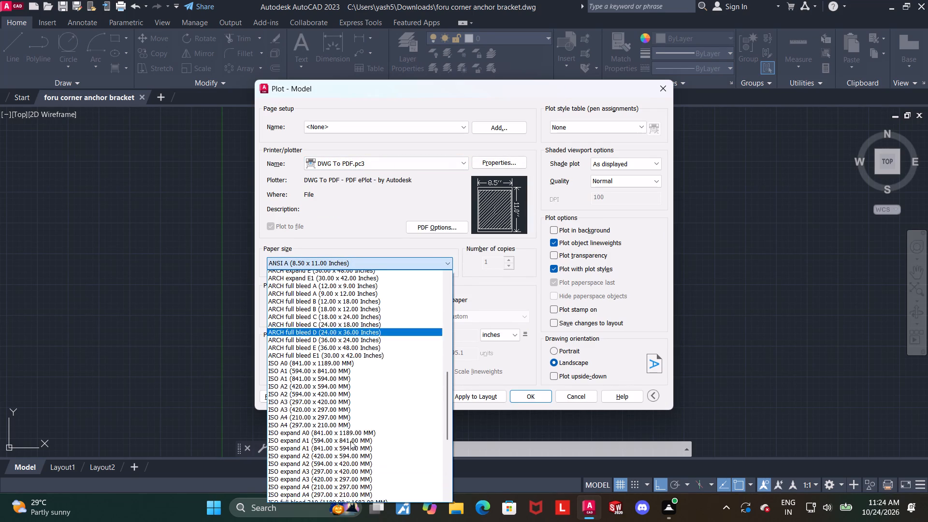
click(333, 415)
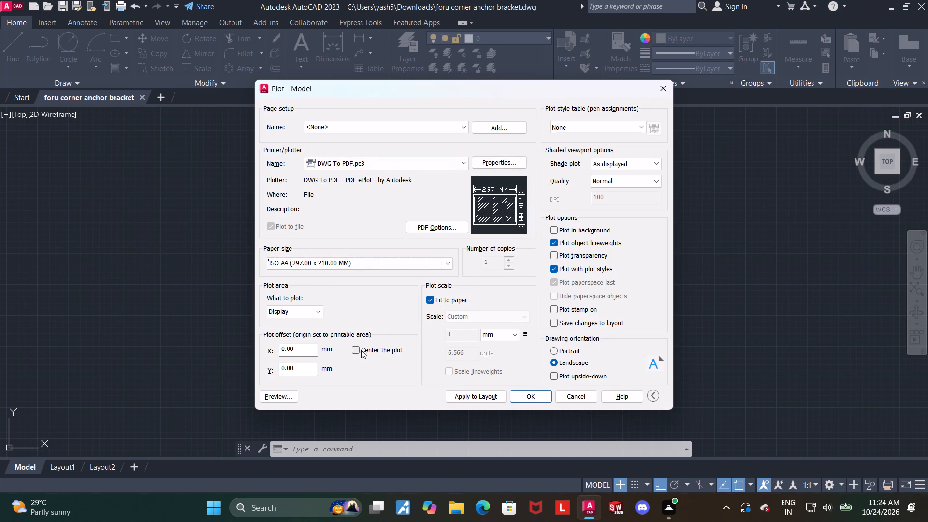
click(356, 348)
Set the plot area to a window enclosing the whole part and all its dimensions.
click(288, 317)
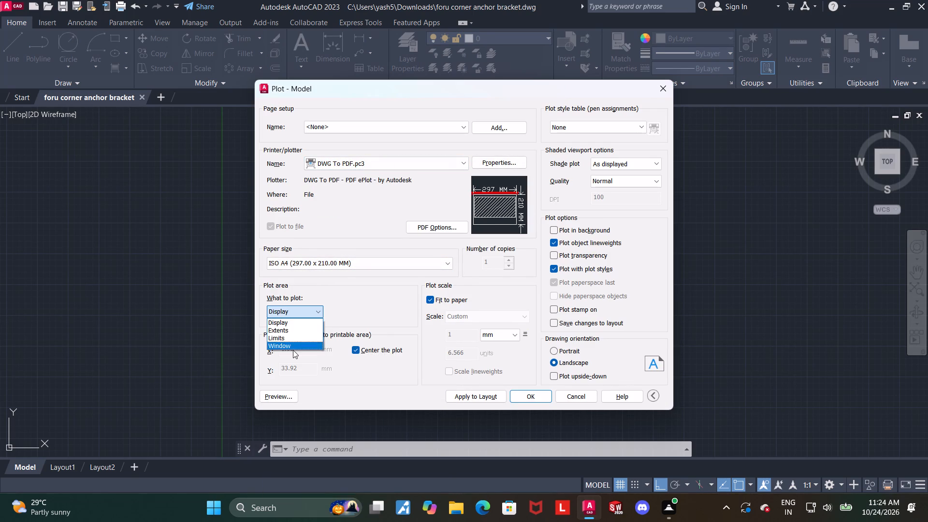
click(293, 350)
click(291, 305)
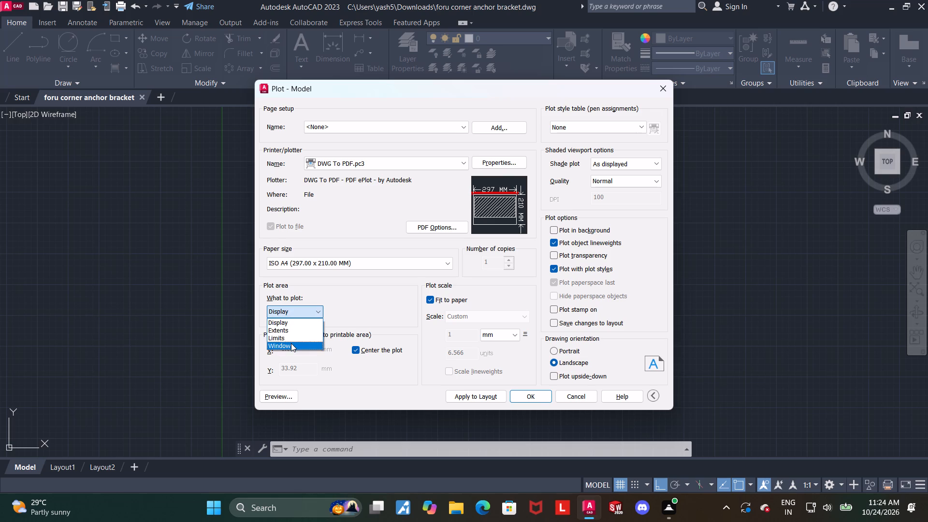
click(291, 343)
click(394, 133)
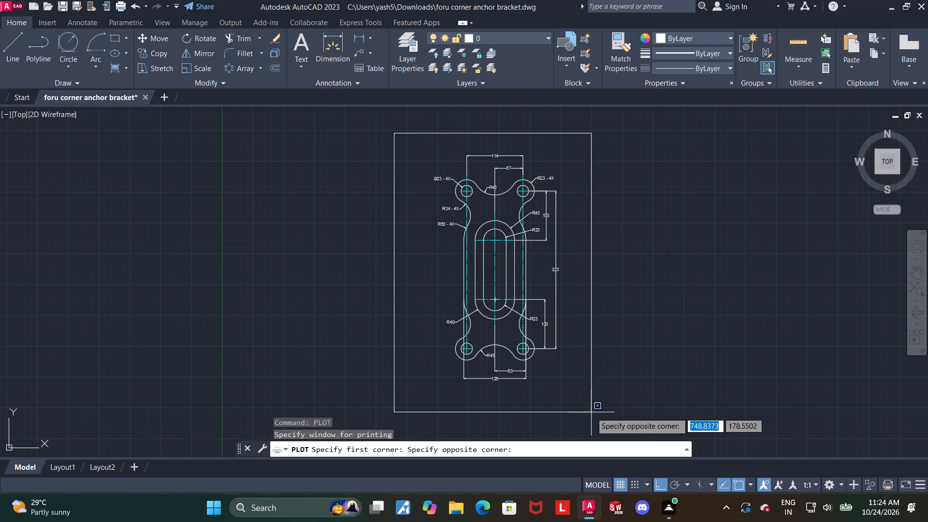
click(598, 412)
Plot the drawing to Downloads as the PDF "foru corner anchor bracket-Model.pdf".
click(537, 395)
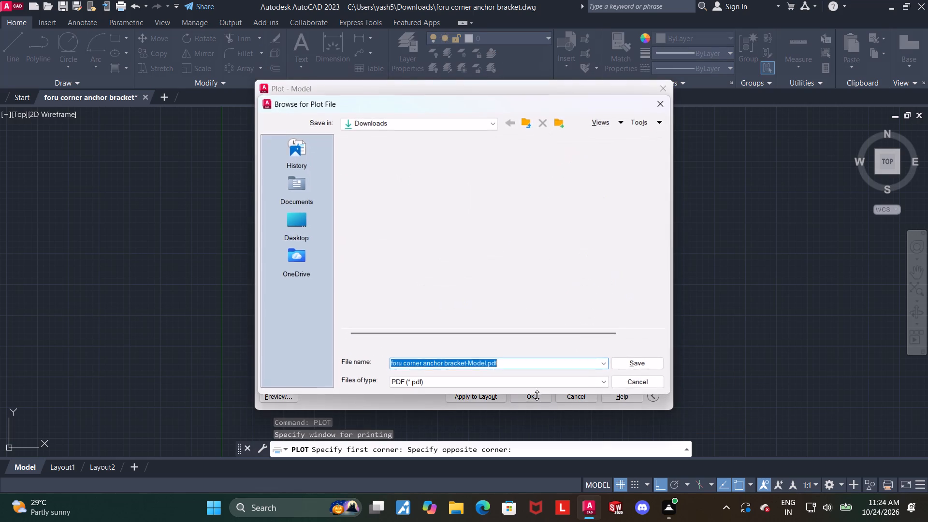
click(623, 363)
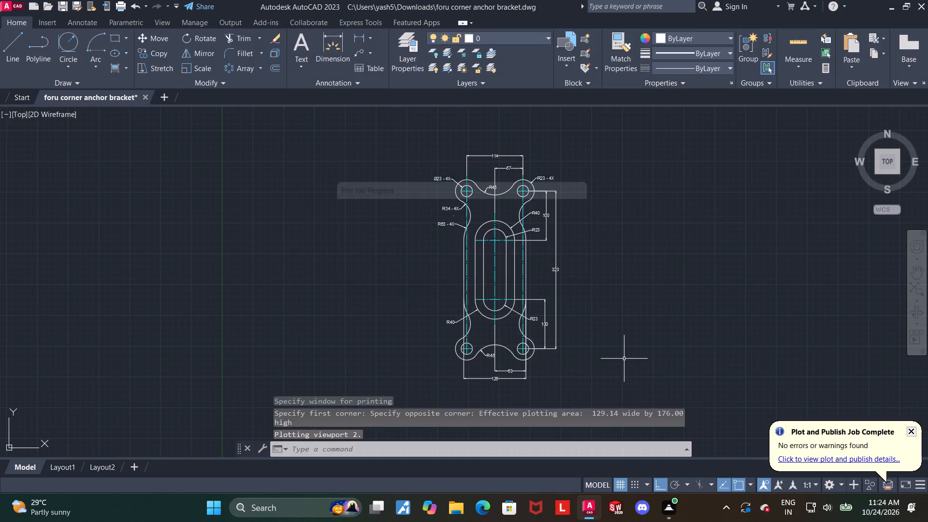